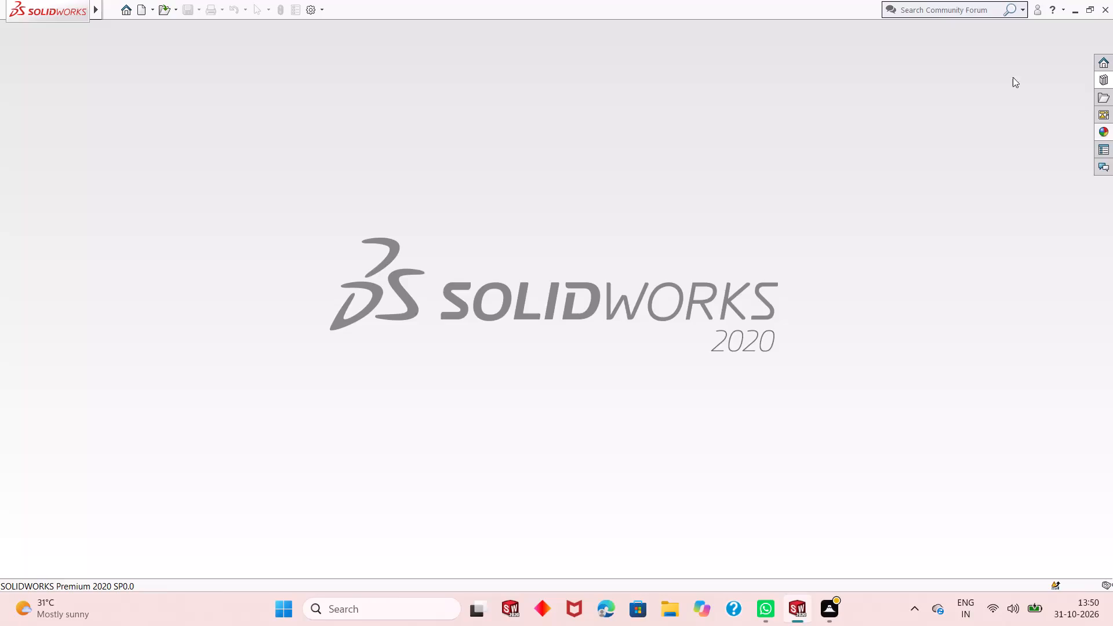
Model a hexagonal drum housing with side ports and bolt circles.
Create a new part document and open a sketch on the Top Plane.
click(139, 12)
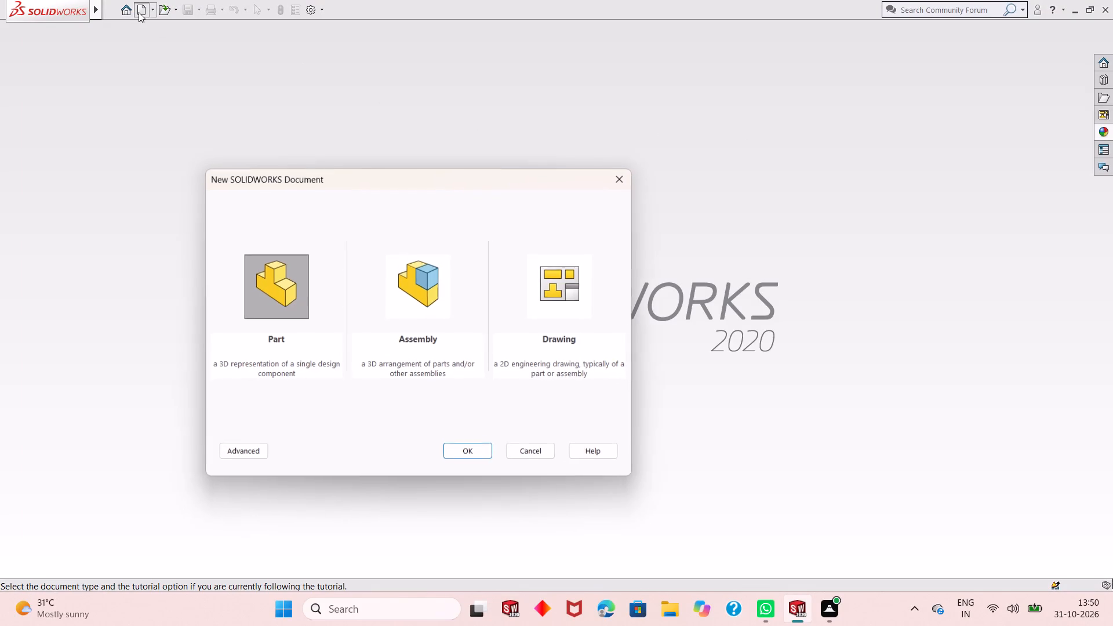
double_click(257, 299)
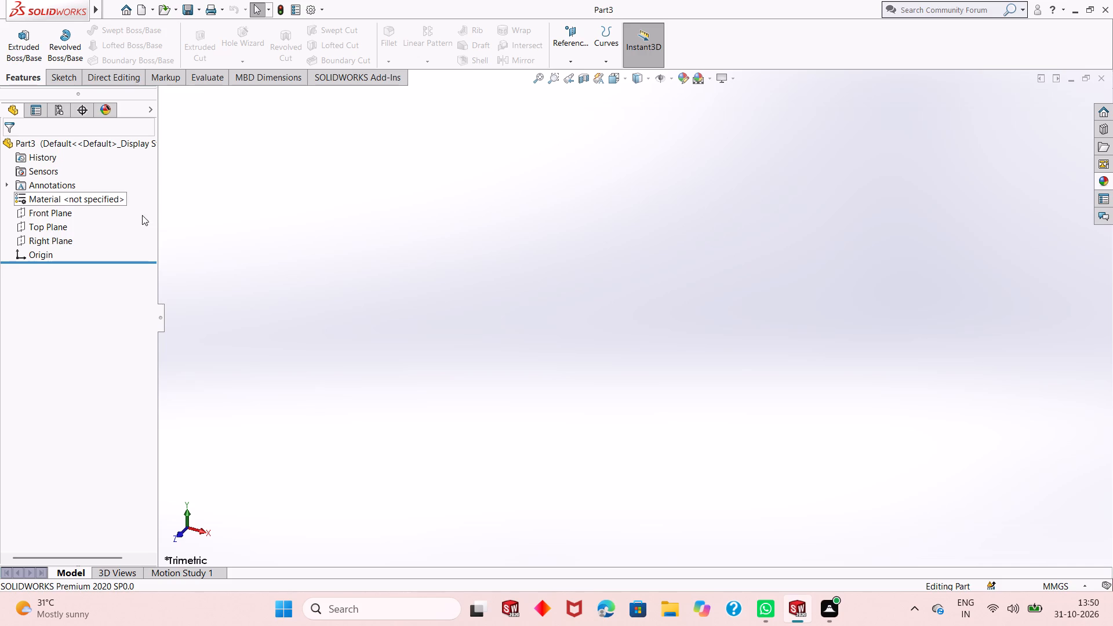
click(56, 232)
click(67, 214)
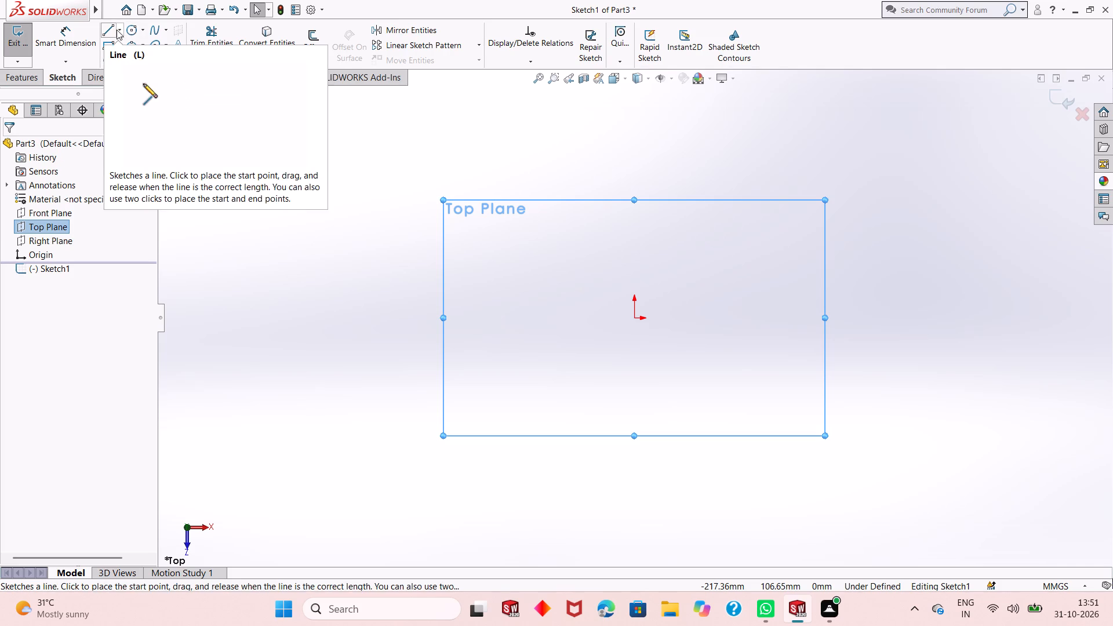
Sketch a six-sided polygon centred on the origin with an inscribed circle about 86 mm in diameter and horizontal upper and lower edges.
click(136, 58)
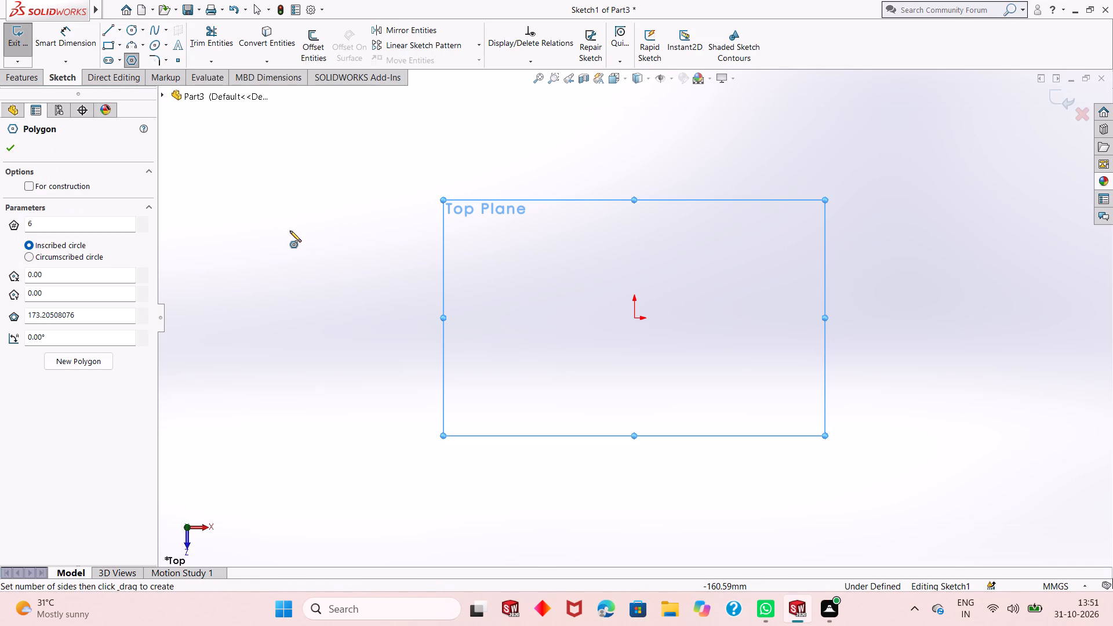
click(633, 319)
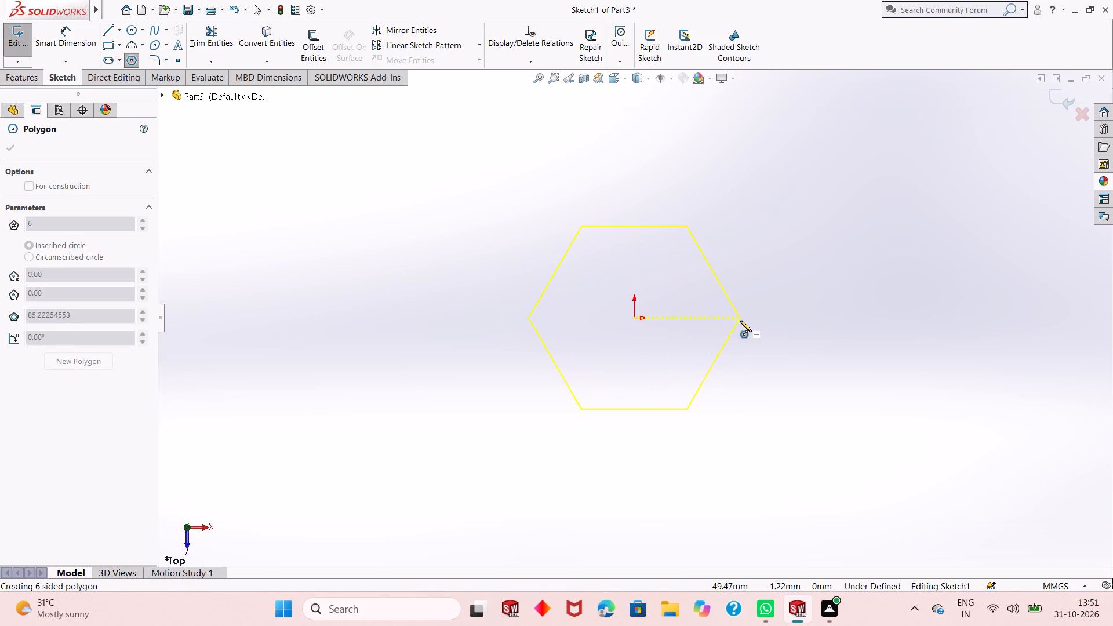
click(741, 321)
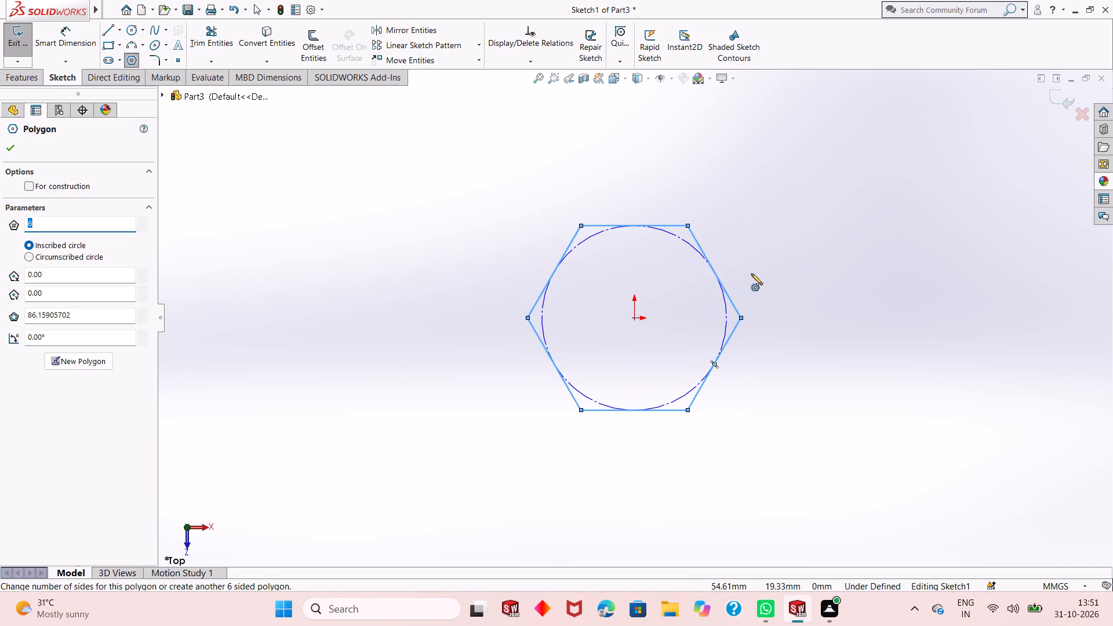
right_click(755, 245)
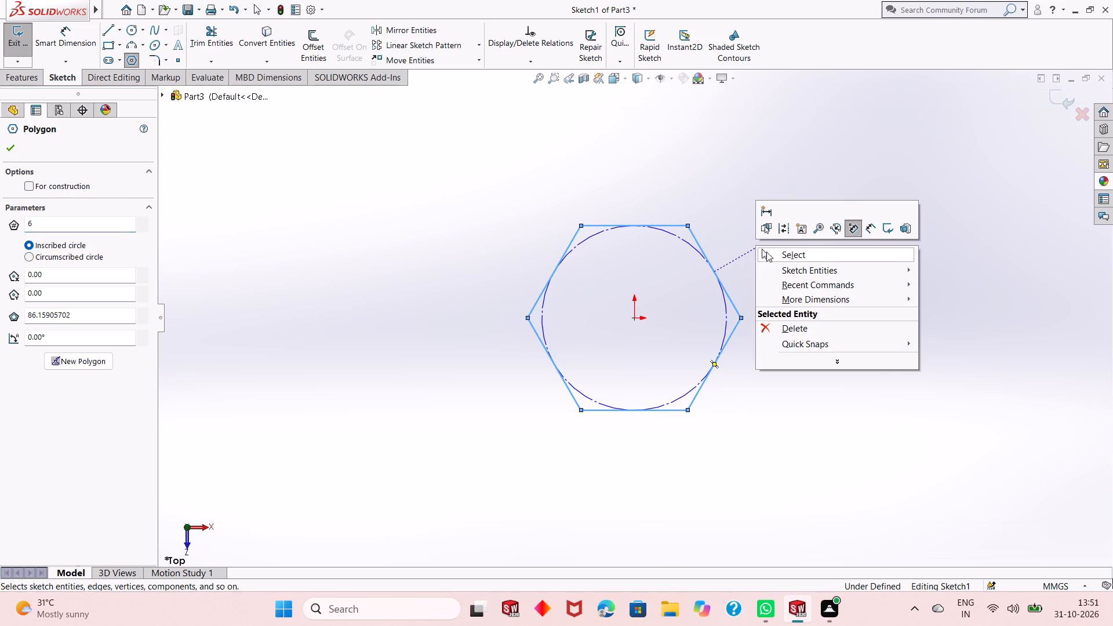
click(769, 255)
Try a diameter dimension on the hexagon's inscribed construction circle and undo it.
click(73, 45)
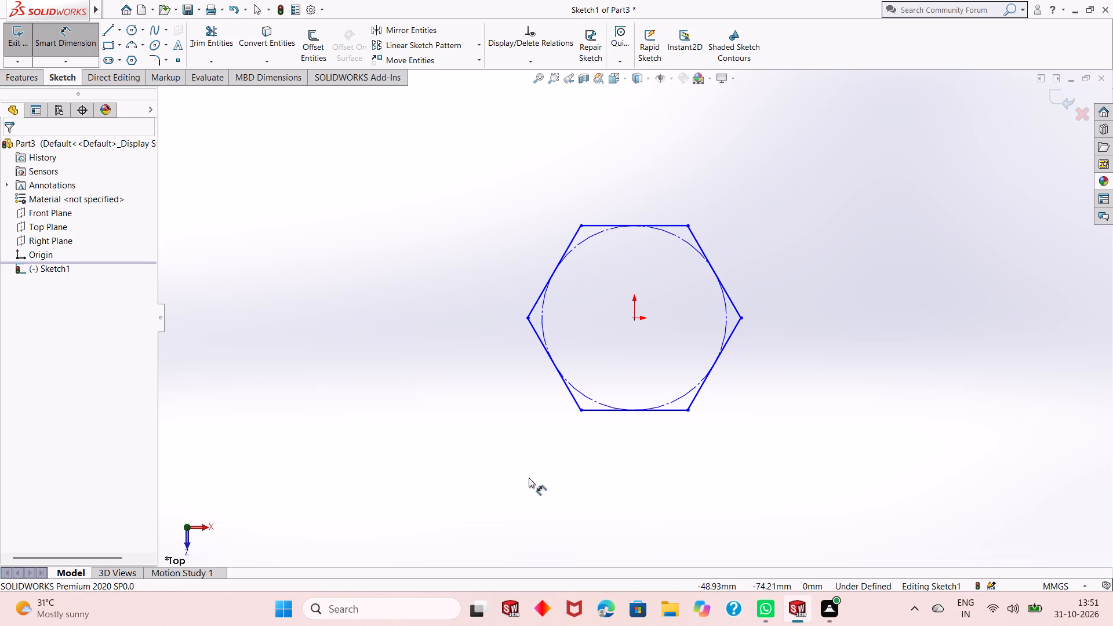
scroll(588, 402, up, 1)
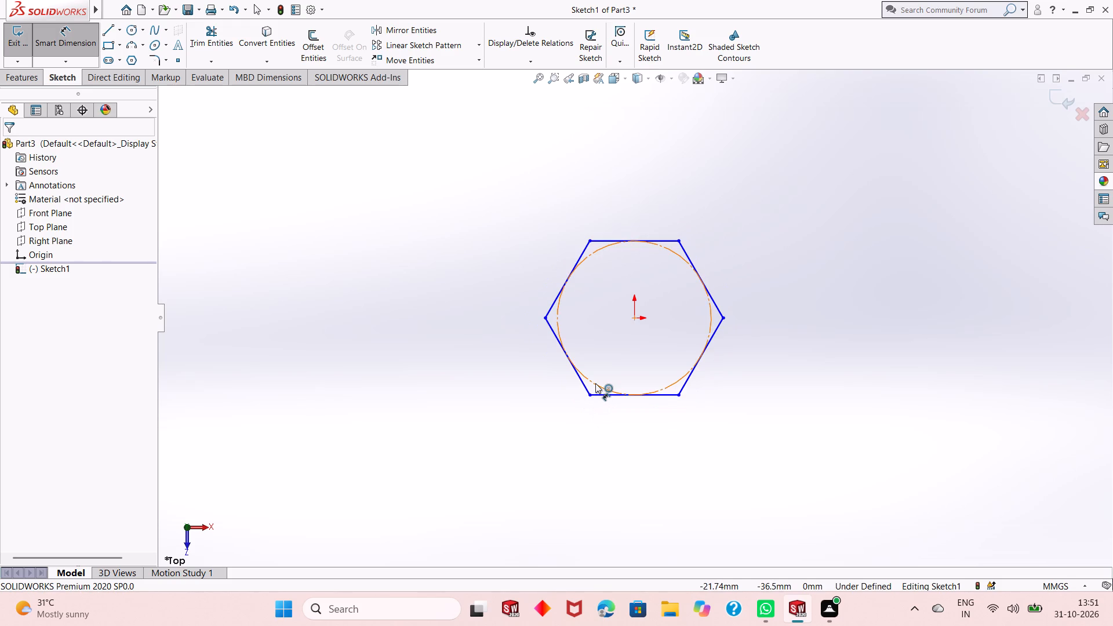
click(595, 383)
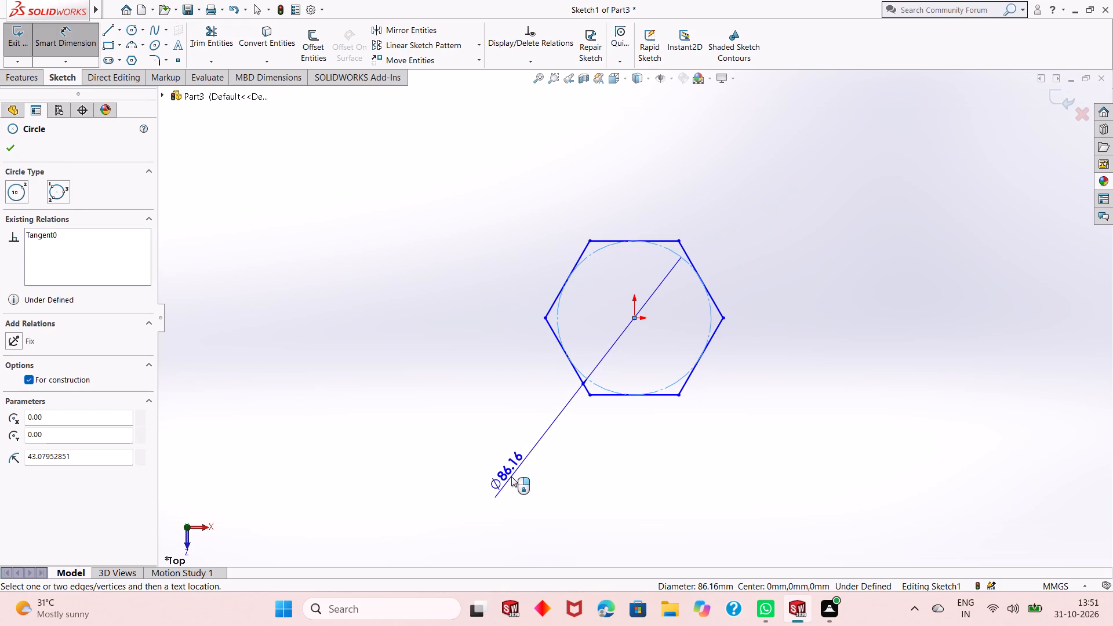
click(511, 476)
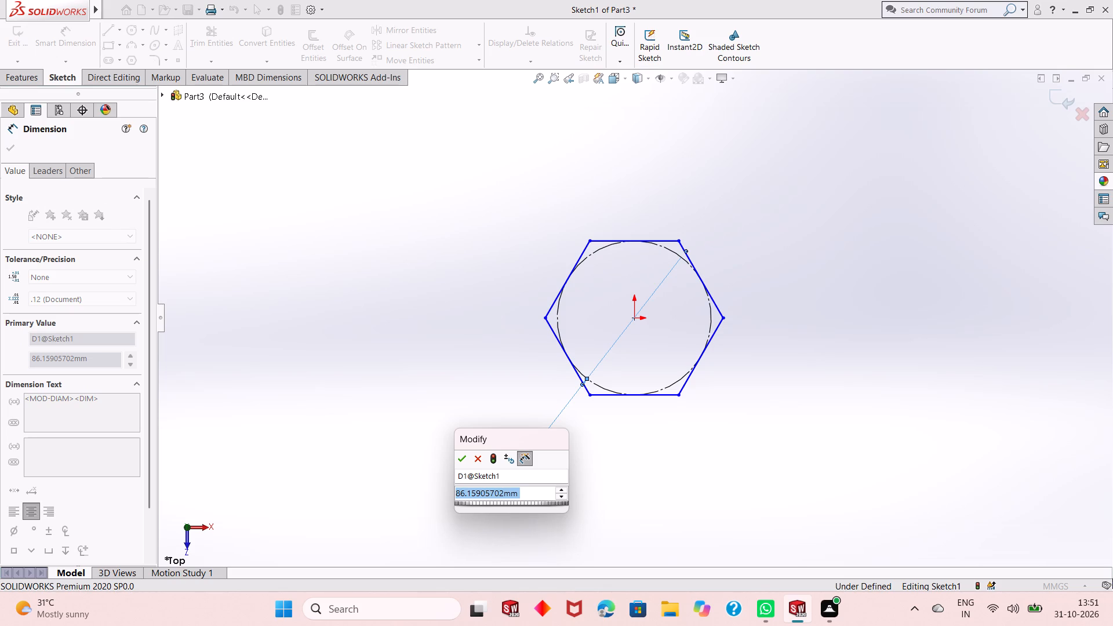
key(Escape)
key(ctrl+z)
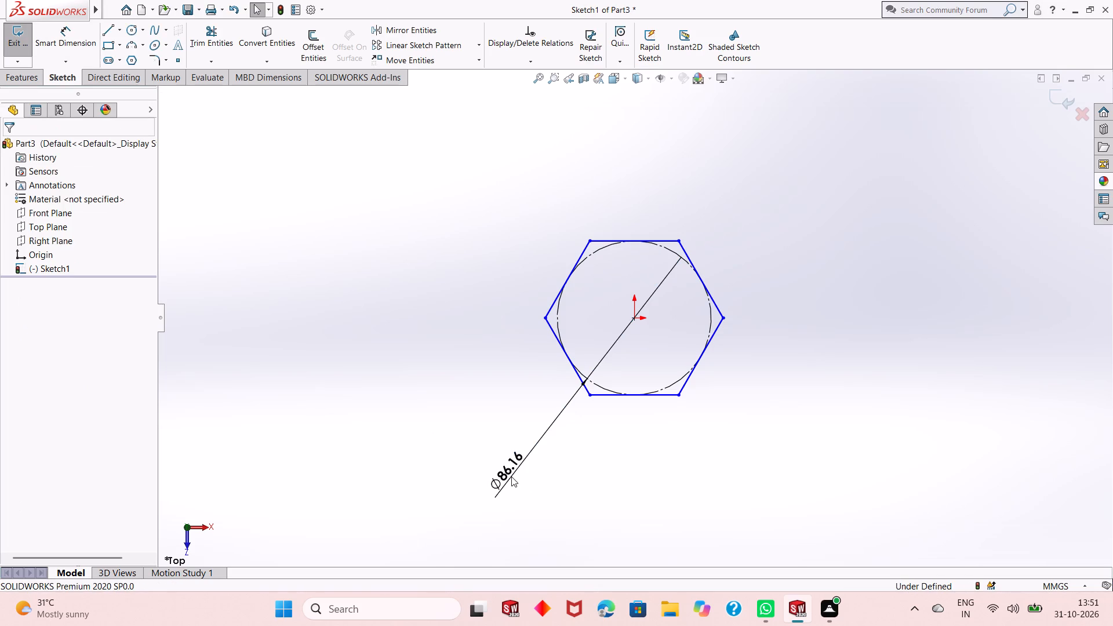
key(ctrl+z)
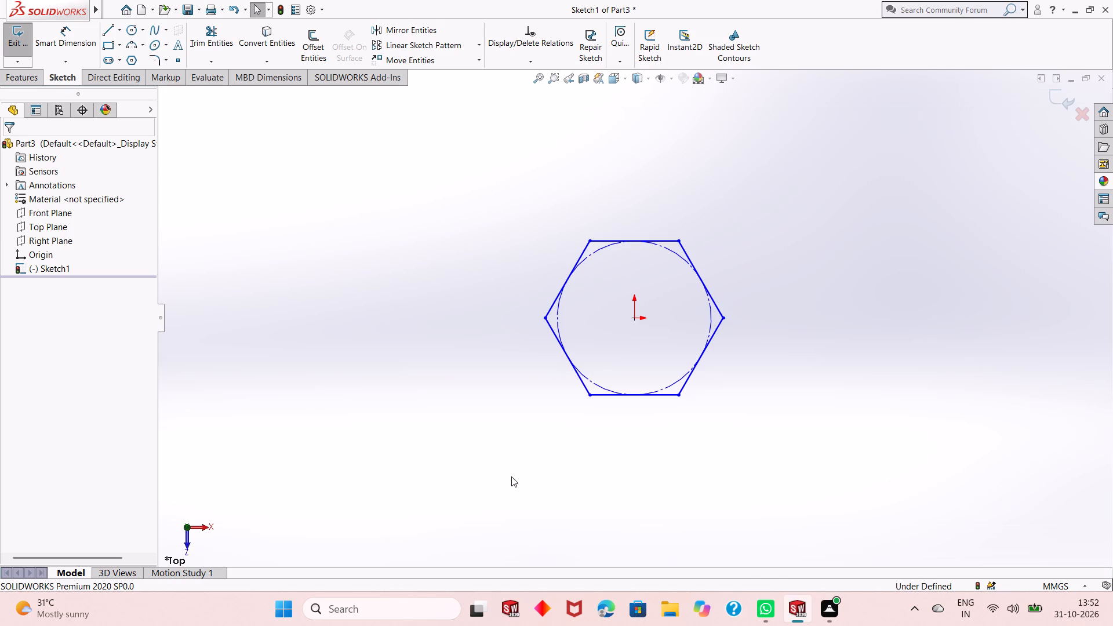
Dimension the distance between the hexagon's upper and lower horizontal edges as 106 mm.
click(47, 23)
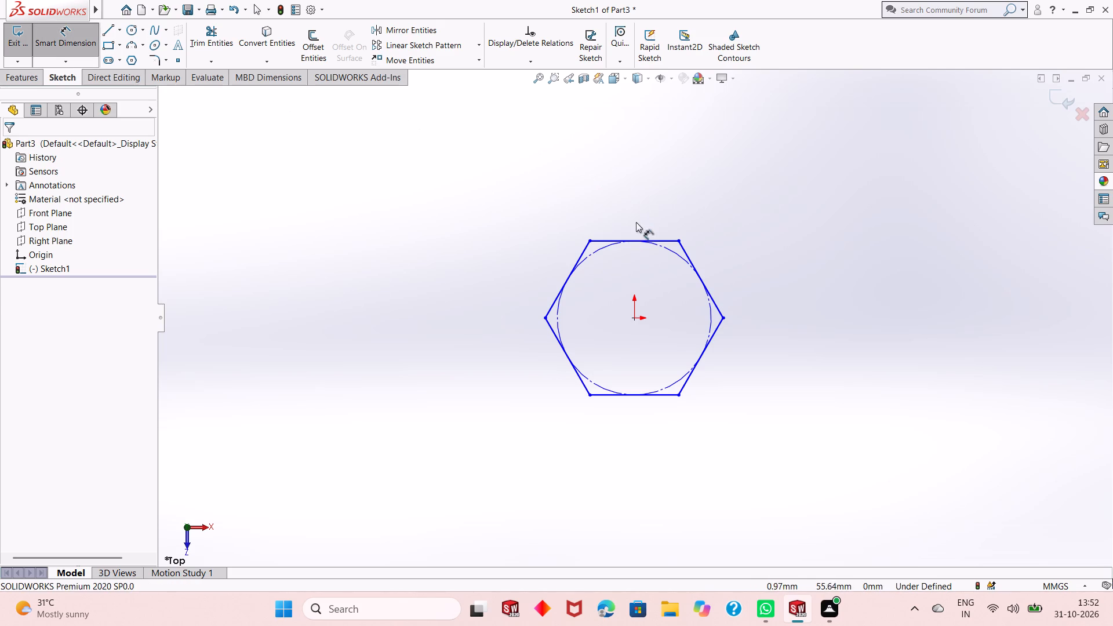
click(636, 239)
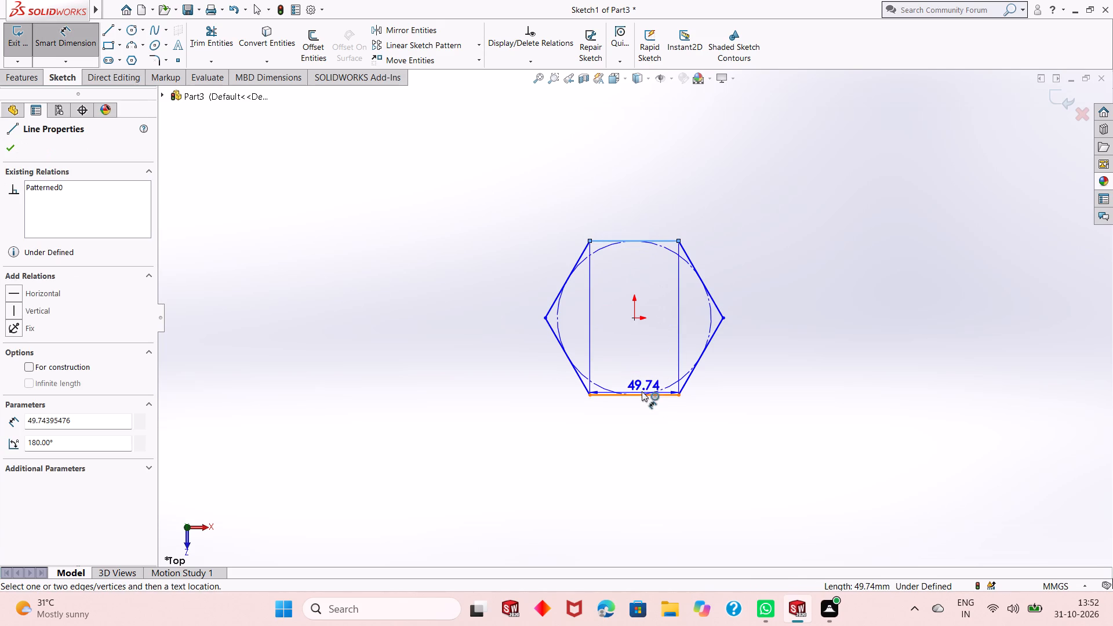
click(635, 393)
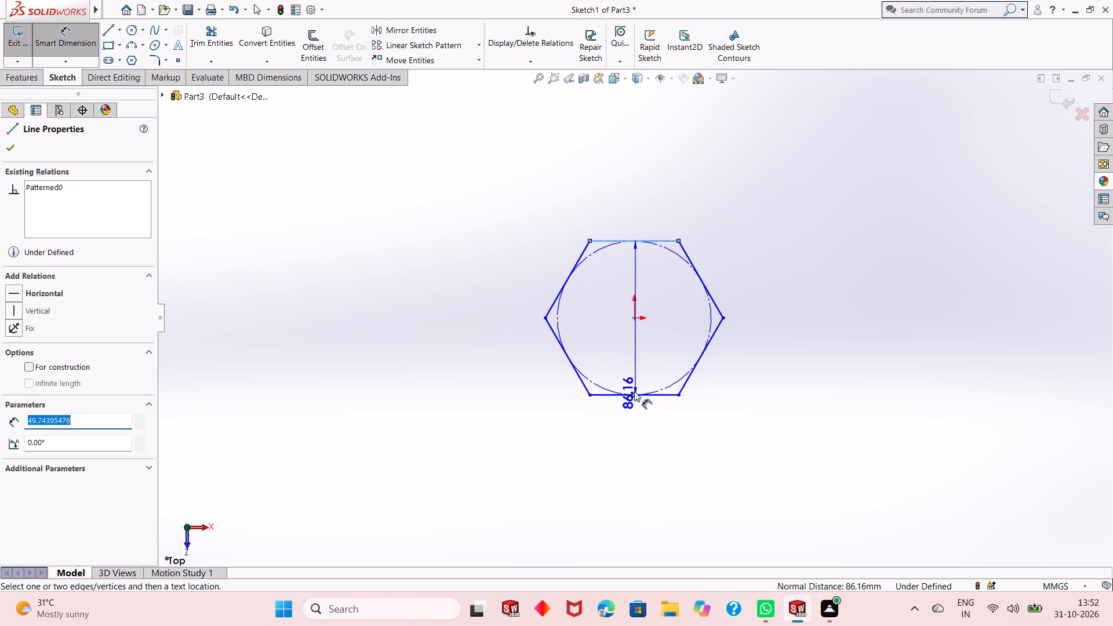
click(476, 398)
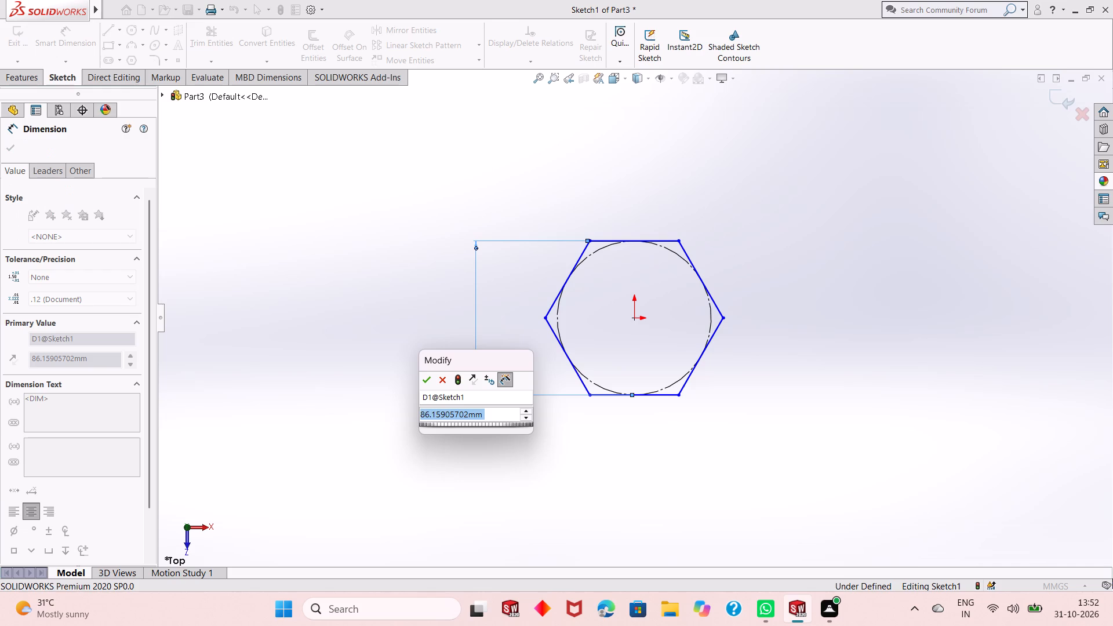
text(106)
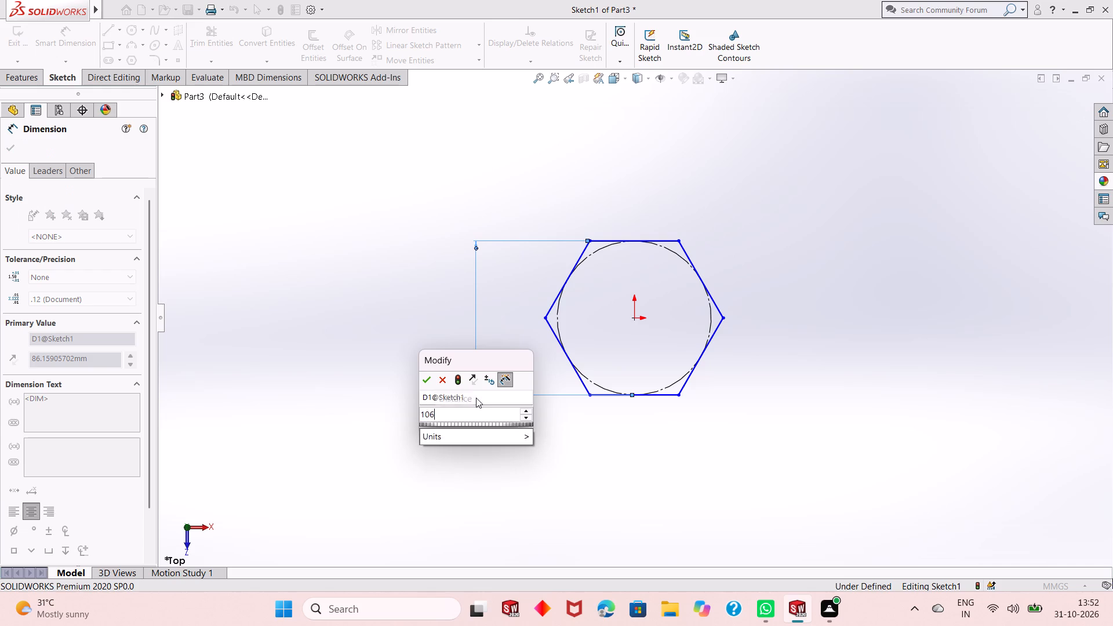
key(Return)
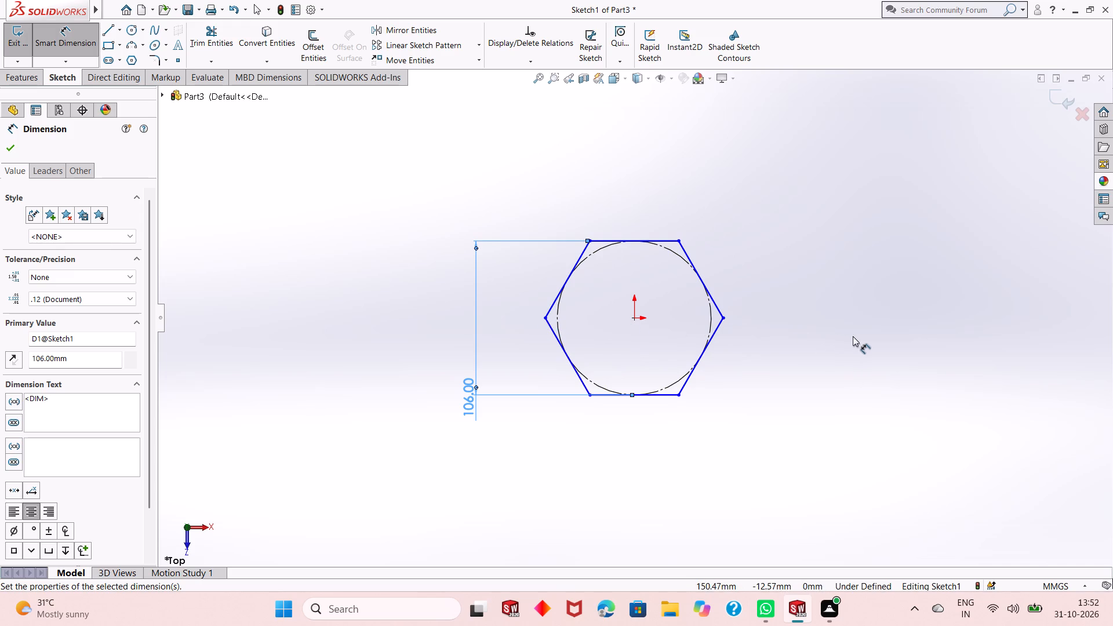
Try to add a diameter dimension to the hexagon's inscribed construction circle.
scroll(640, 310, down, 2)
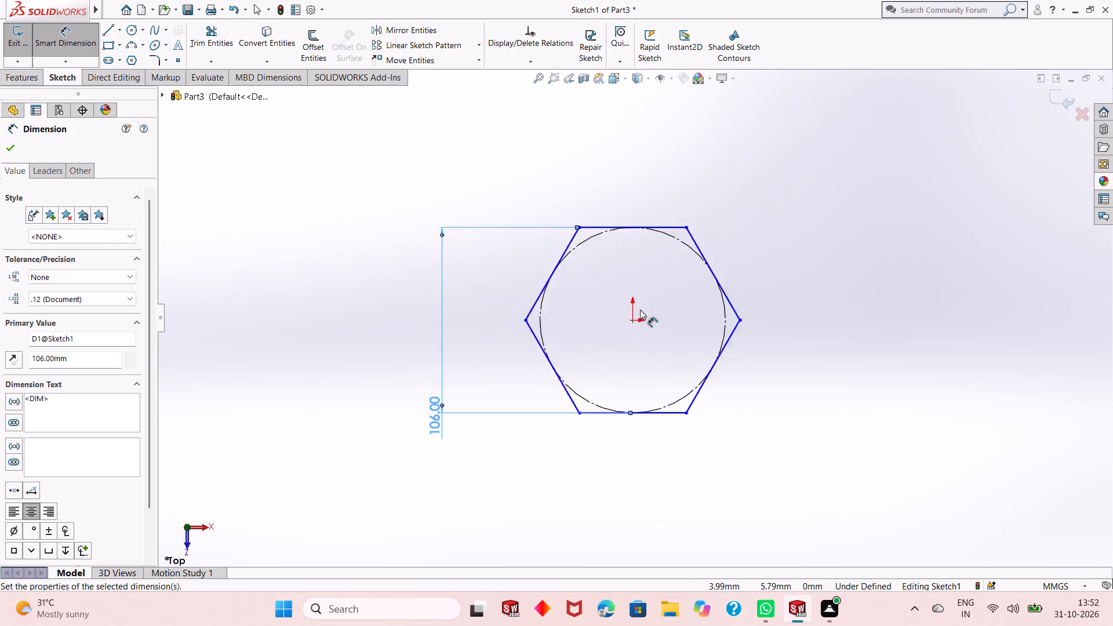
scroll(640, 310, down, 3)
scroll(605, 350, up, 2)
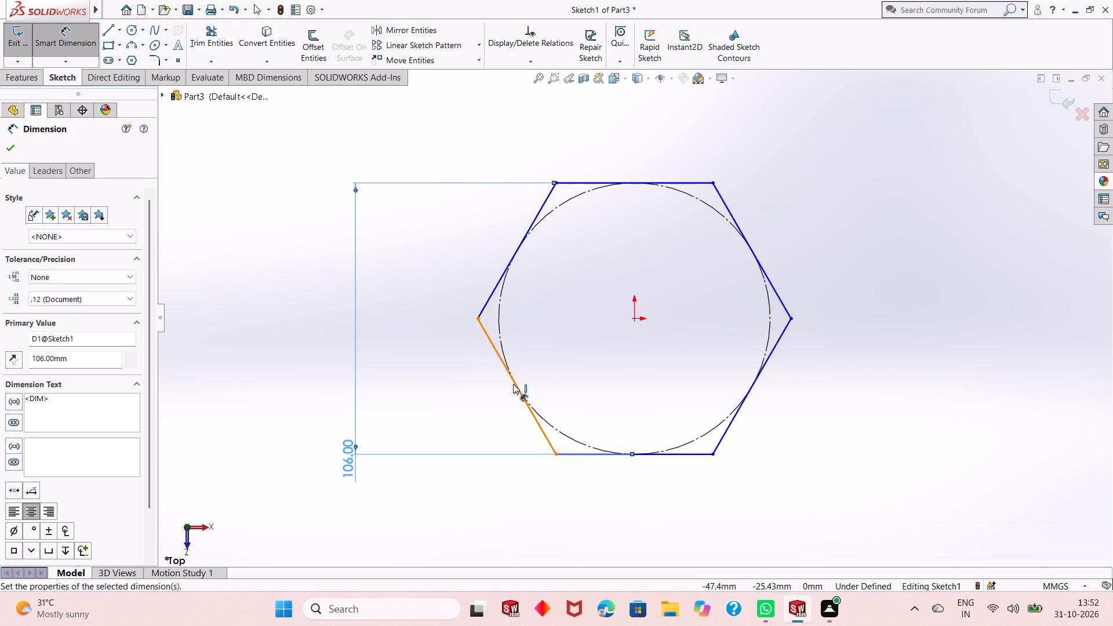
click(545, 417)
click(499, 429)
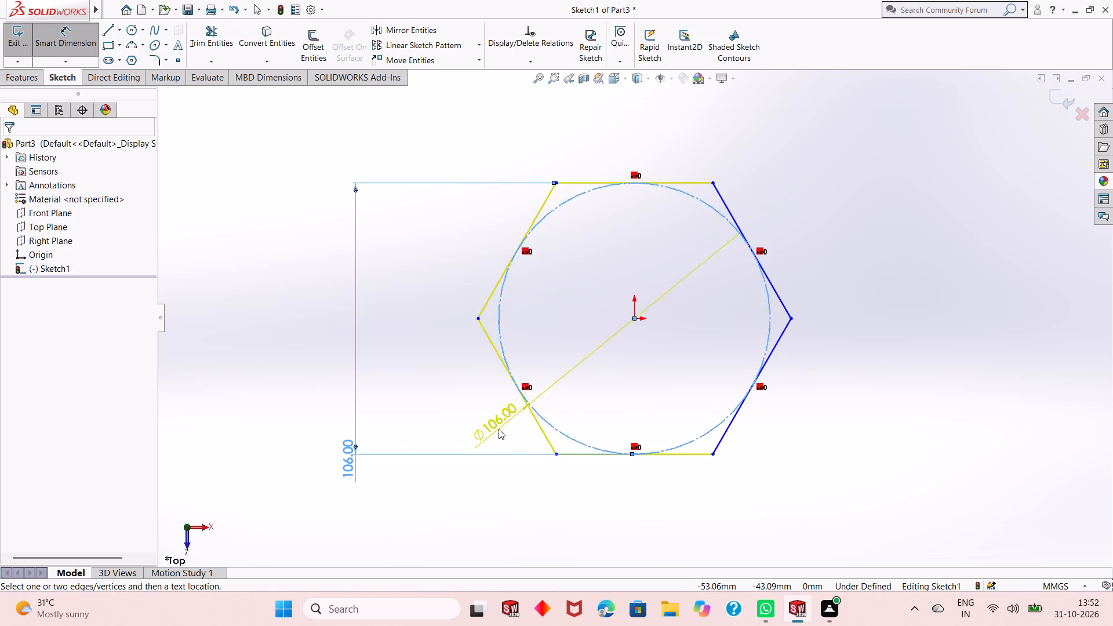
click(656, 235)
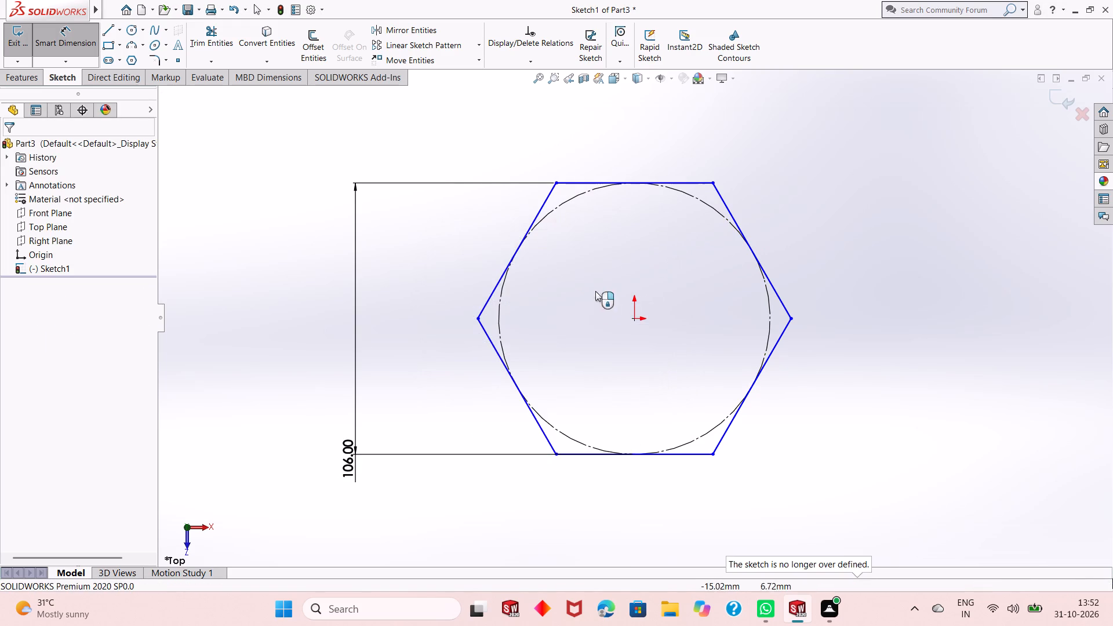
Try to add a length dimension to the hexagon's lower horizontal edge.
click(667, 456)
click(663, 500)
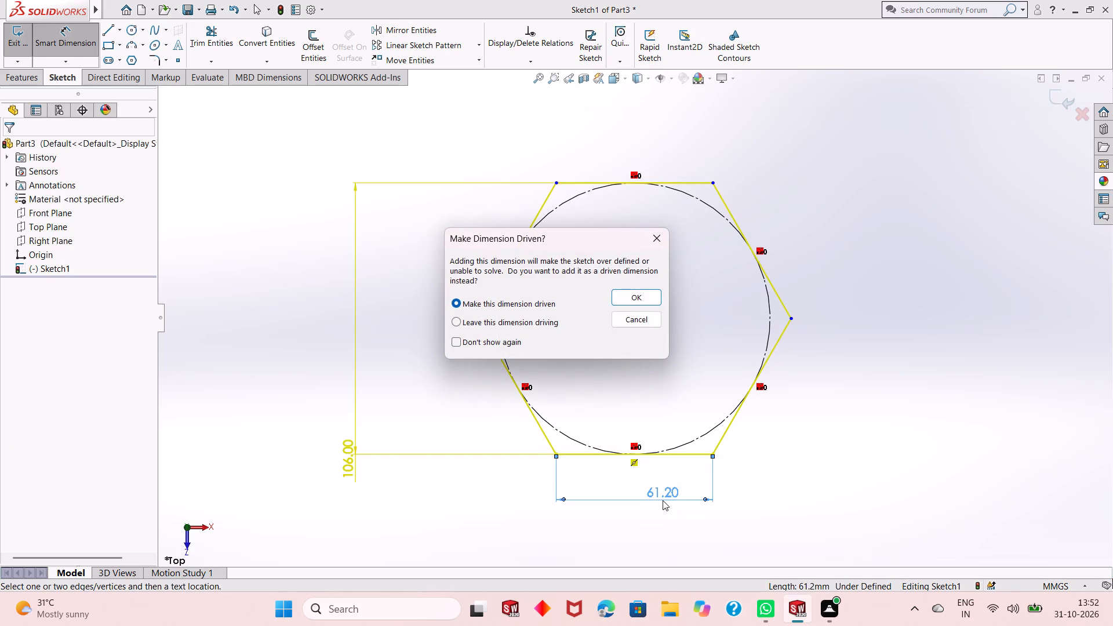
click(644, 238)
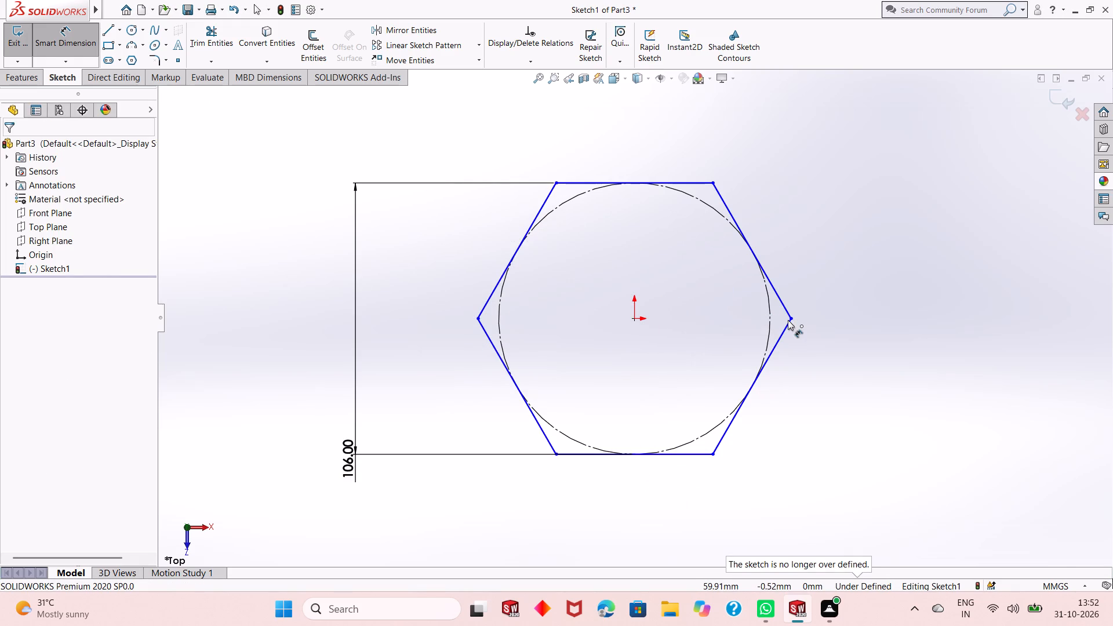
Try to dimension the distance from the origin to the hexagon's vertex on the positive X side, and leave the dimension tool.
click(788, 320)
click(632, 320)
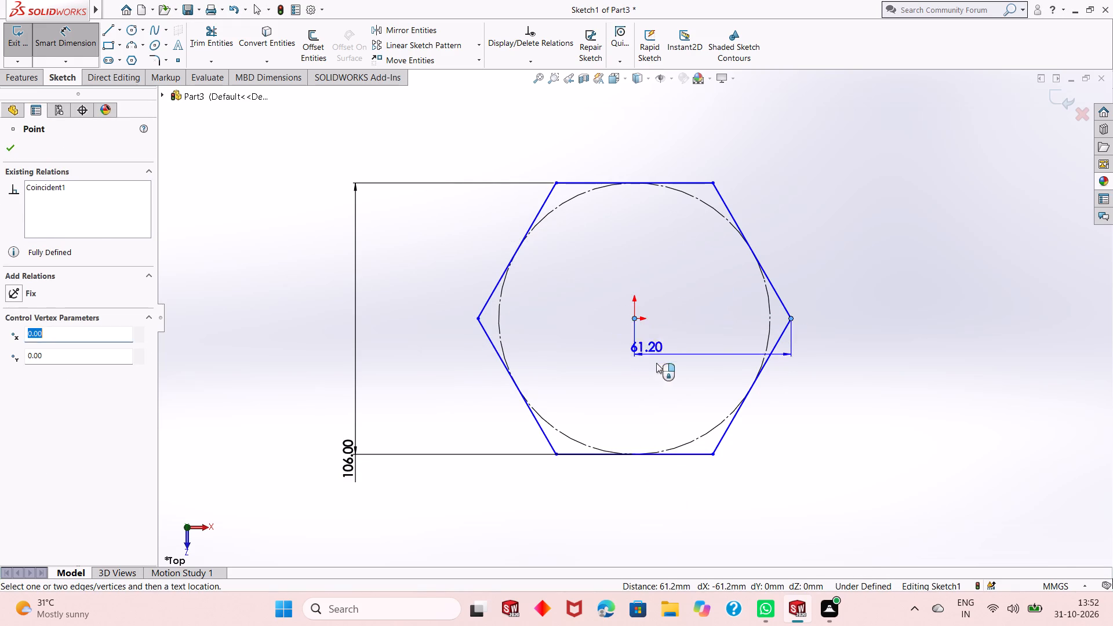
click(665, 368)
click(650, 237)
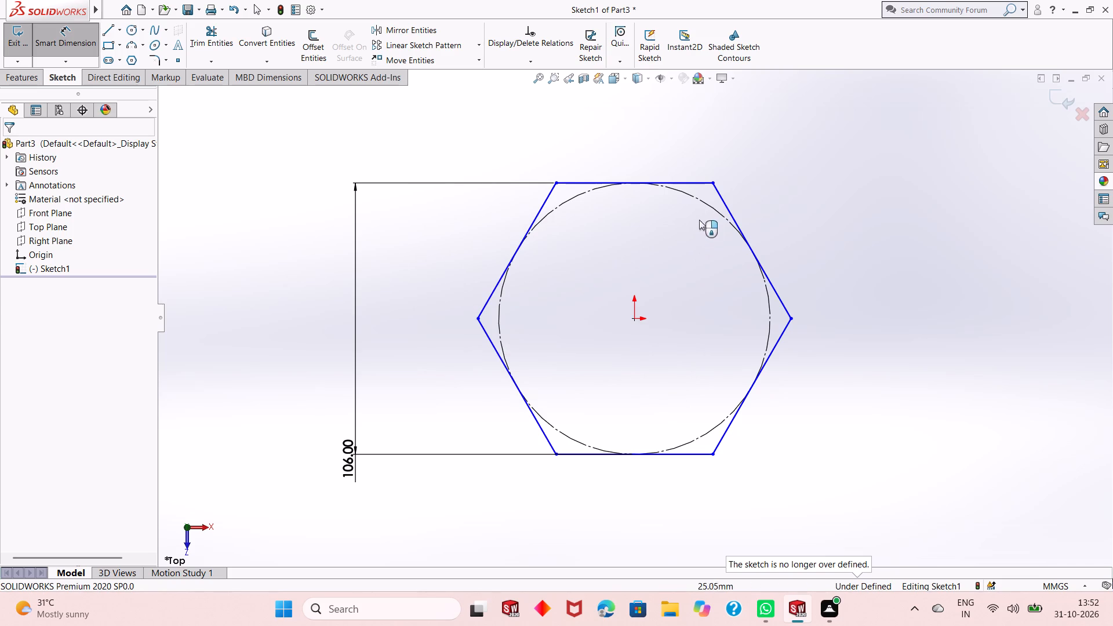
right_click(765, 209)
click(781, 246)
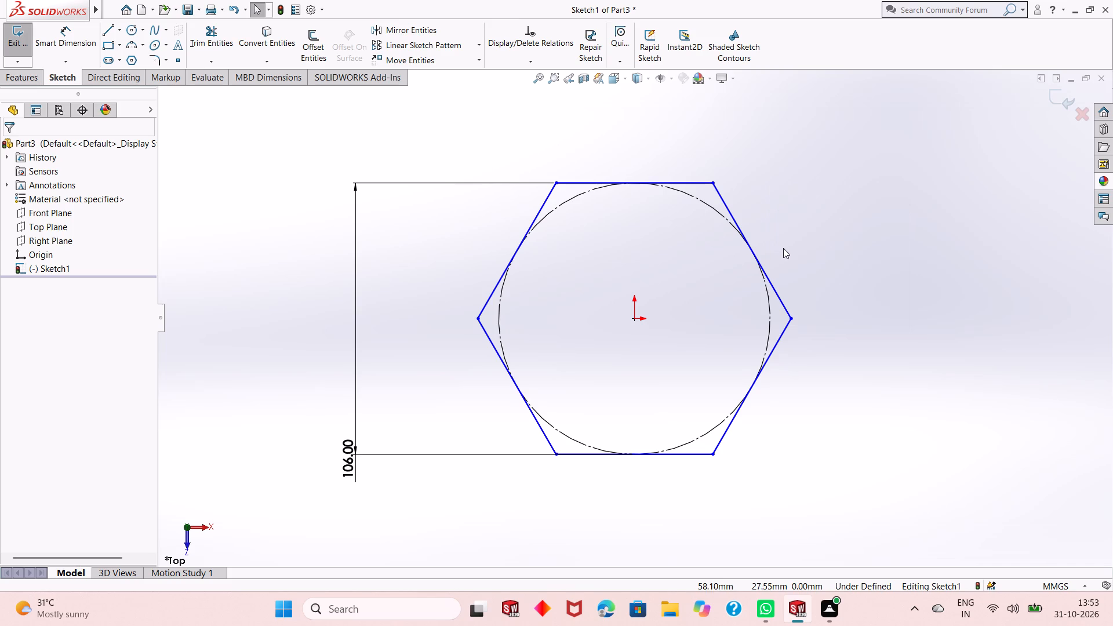
Replace the 106 mm edge-to-edge dimension with a 106 mm diameter dimension on the hexagon's inscribed construction circle.
scroll(585, 345, up, 1)
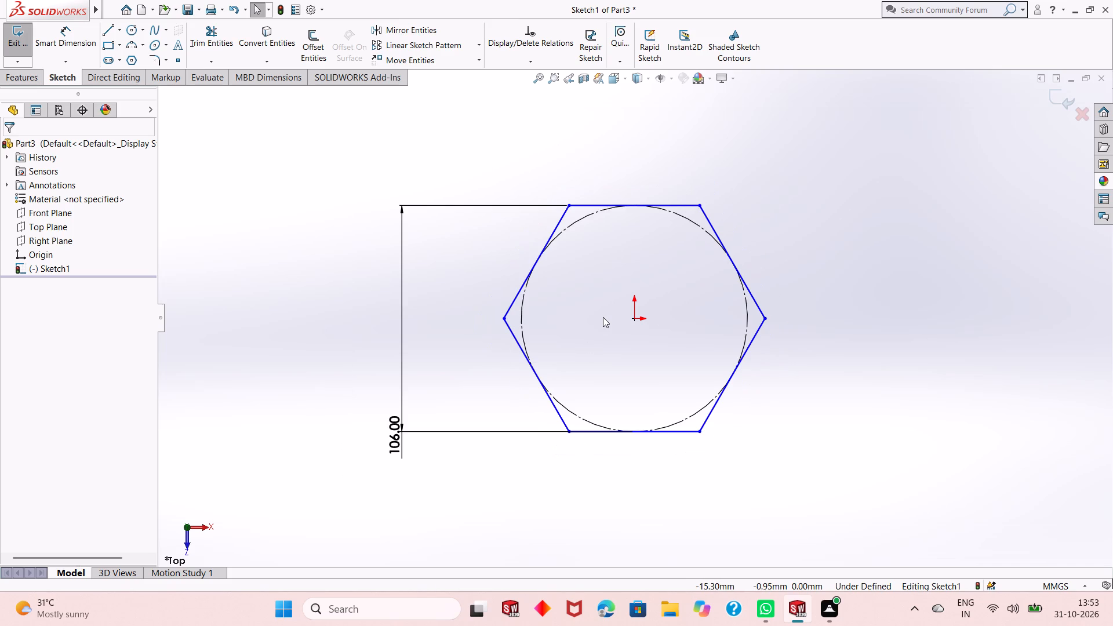
right_click(402, 441)
click(474, 450)
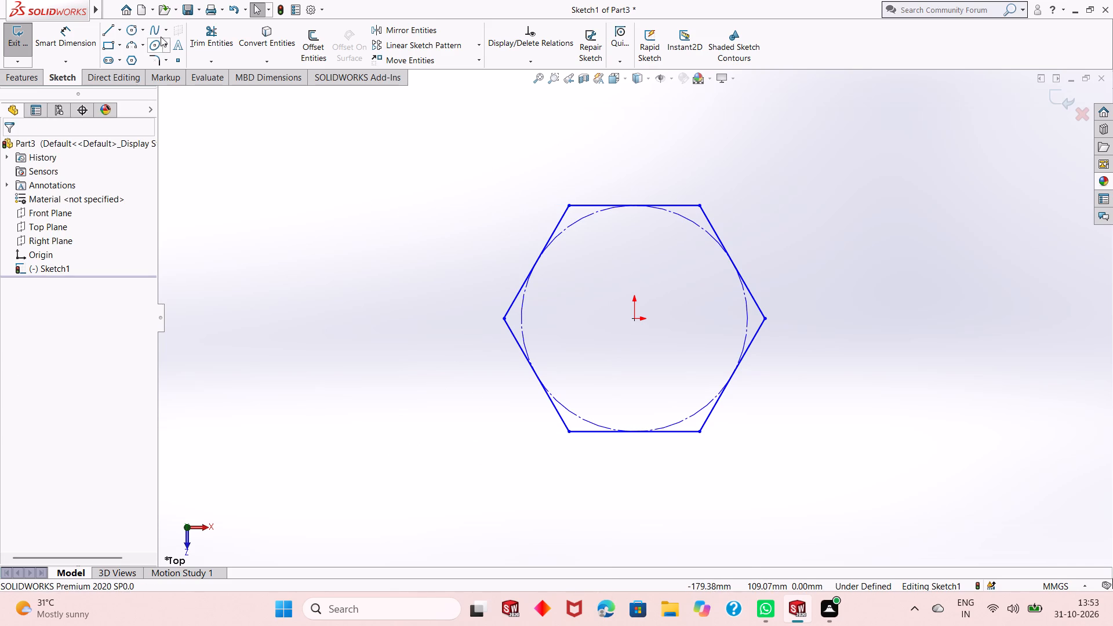
click(88, 39)
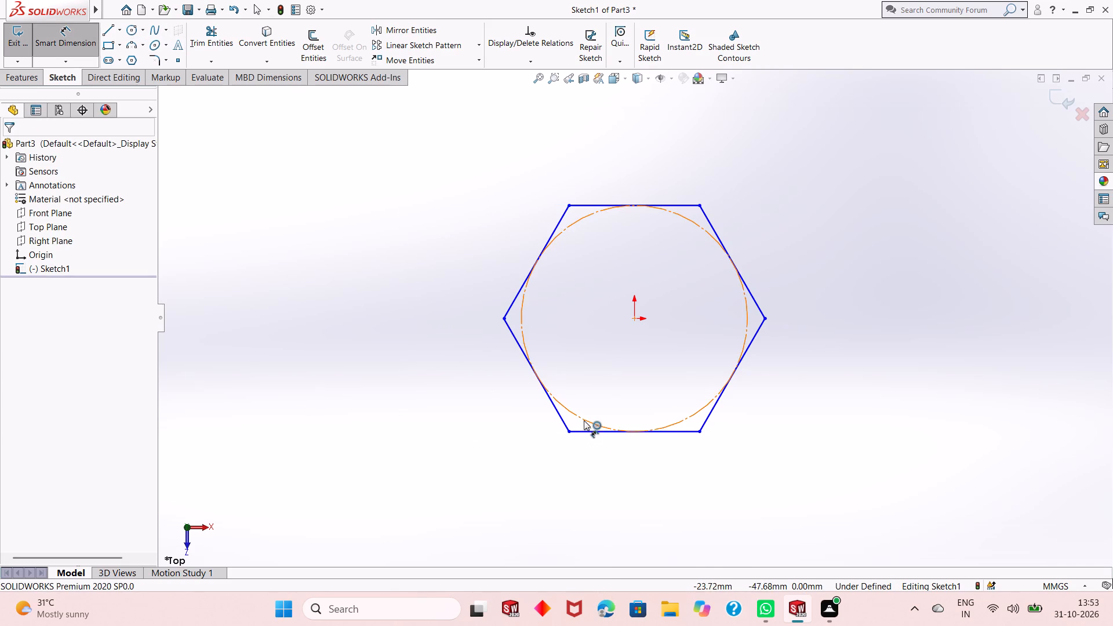
click(584, 420)
click(547, 433)
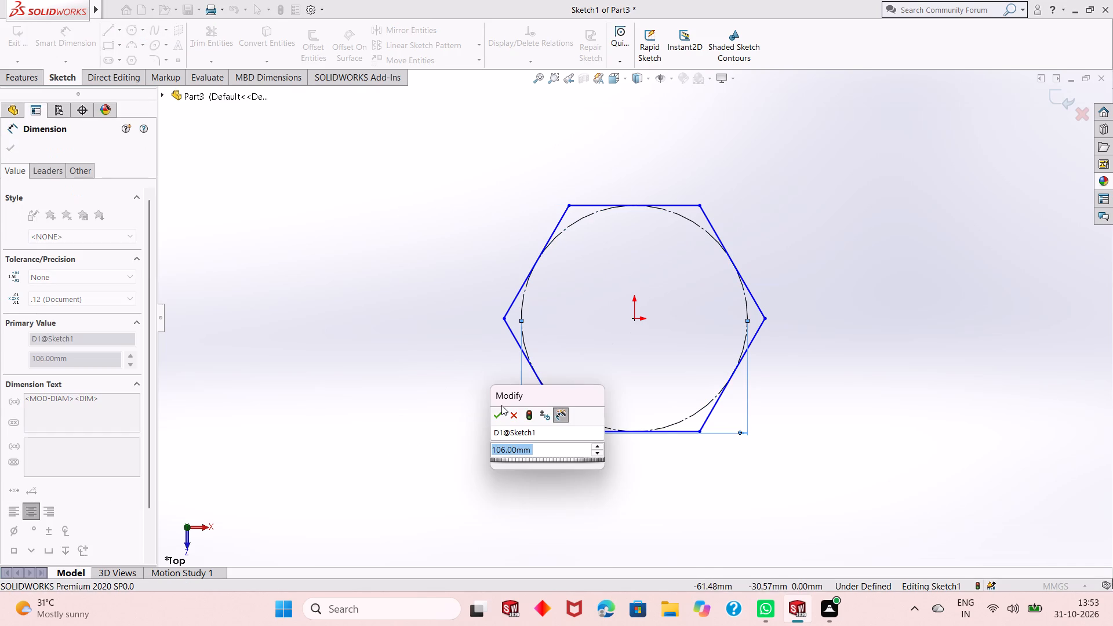
click(499, 413)
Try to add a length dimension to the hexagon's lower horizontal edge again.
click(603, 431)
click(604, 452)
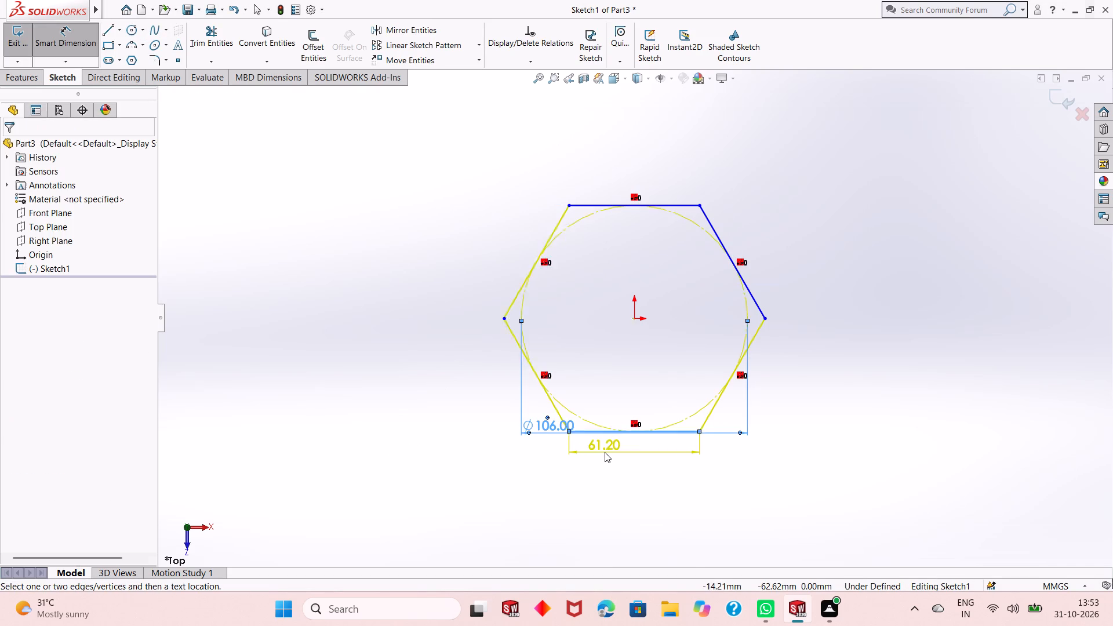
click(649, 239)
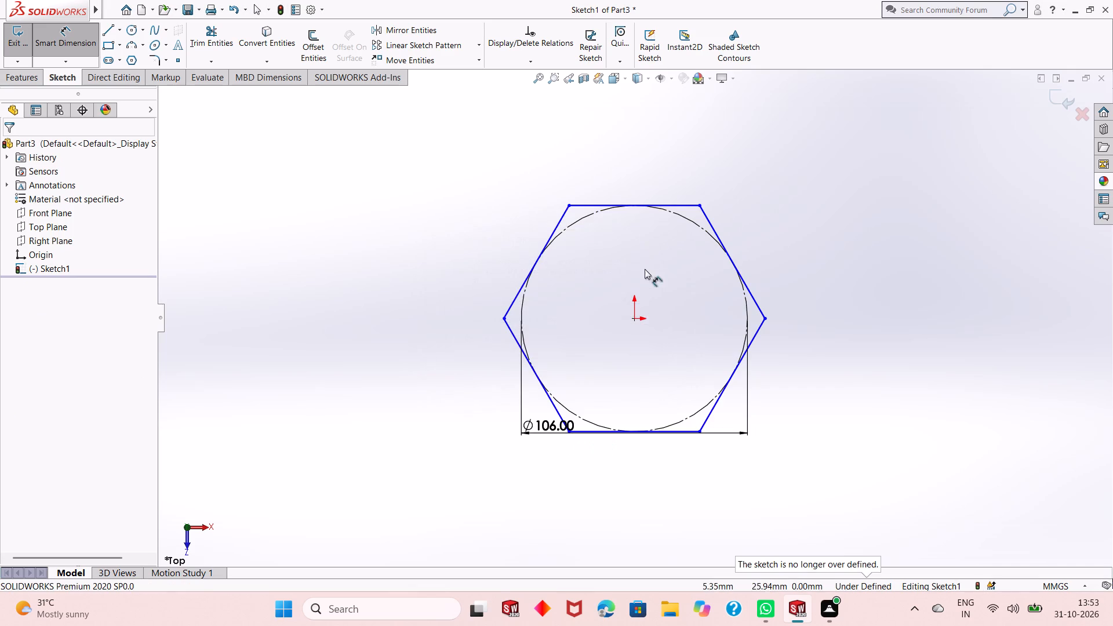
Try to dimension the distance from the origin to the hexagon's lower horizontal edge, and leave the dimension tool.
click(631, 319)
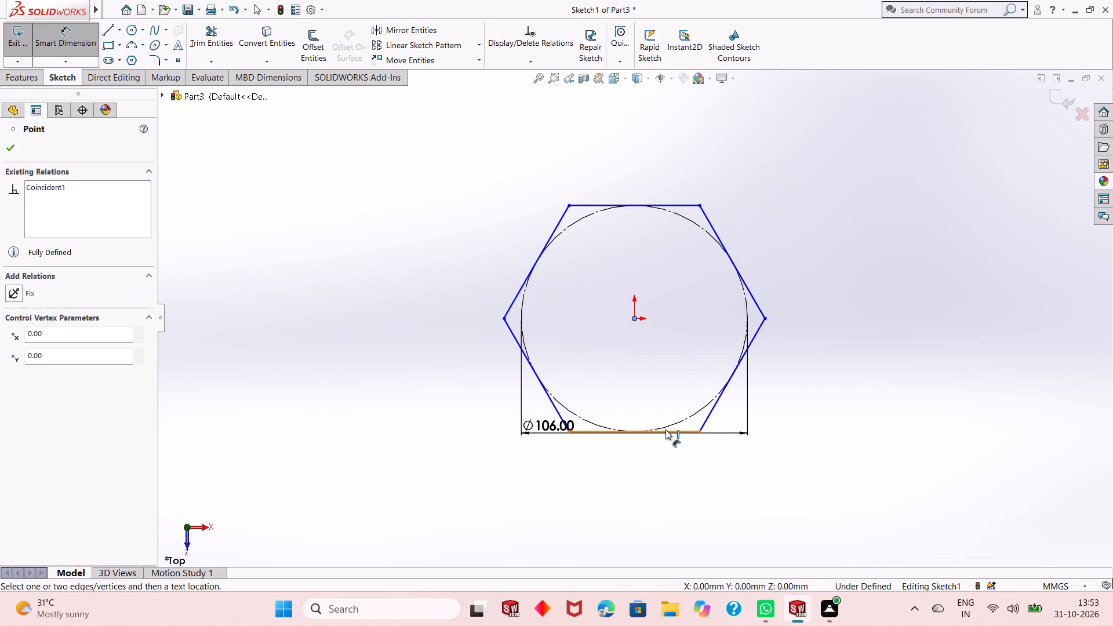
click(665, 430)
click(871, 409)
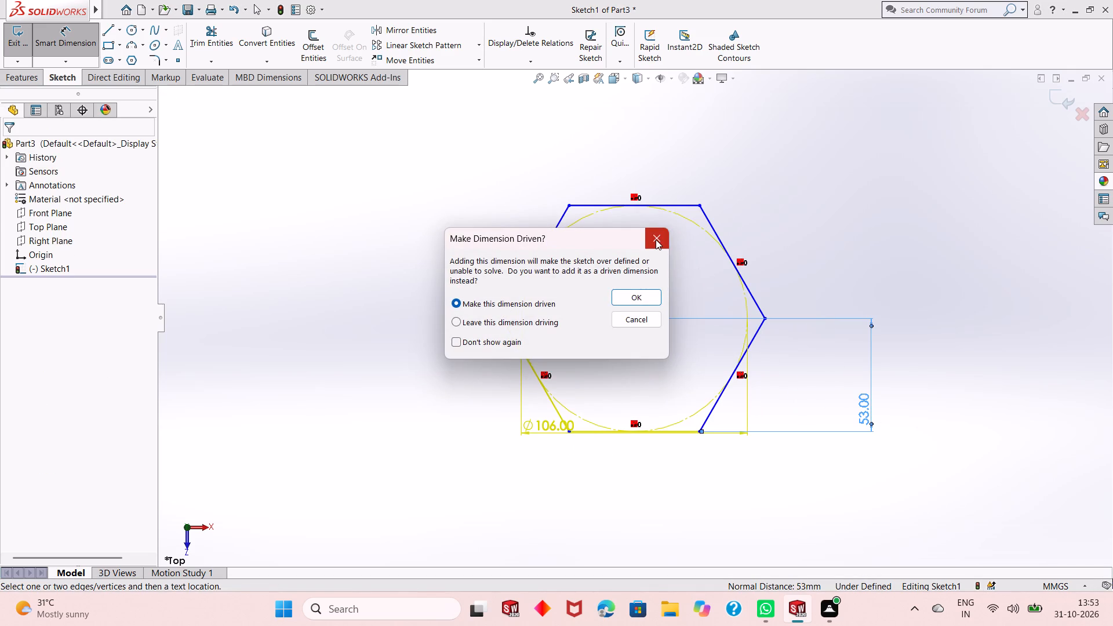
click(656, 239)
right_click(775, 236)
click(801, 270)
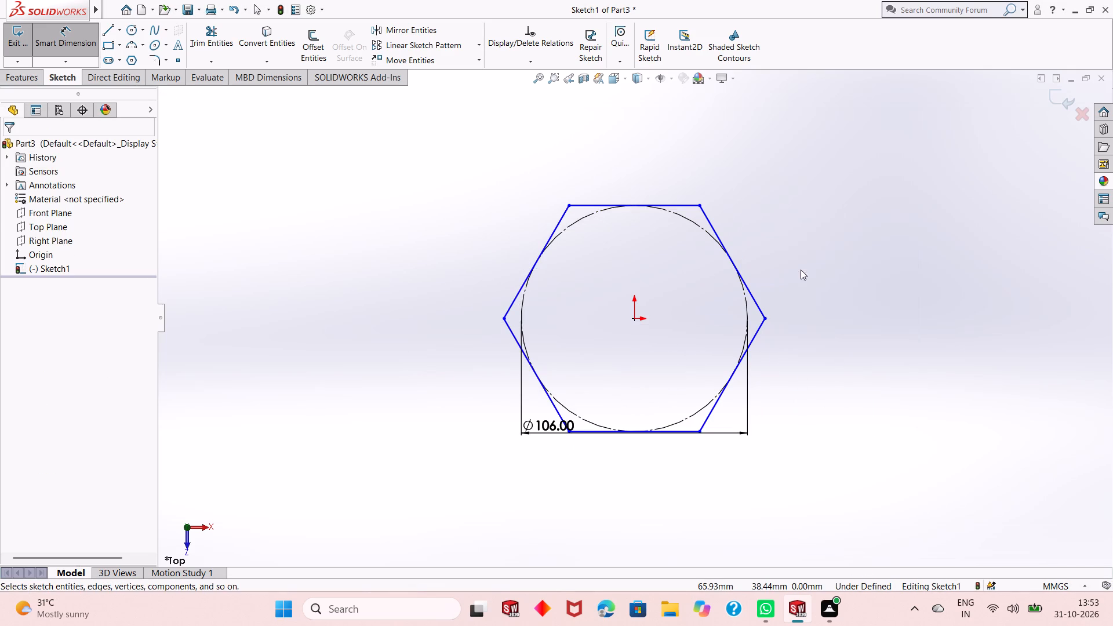
Fix the upper hexagon vertex on the positive X side in place and delete the 106 mm inscribed-circle diameter dimension.
click(701, 207)
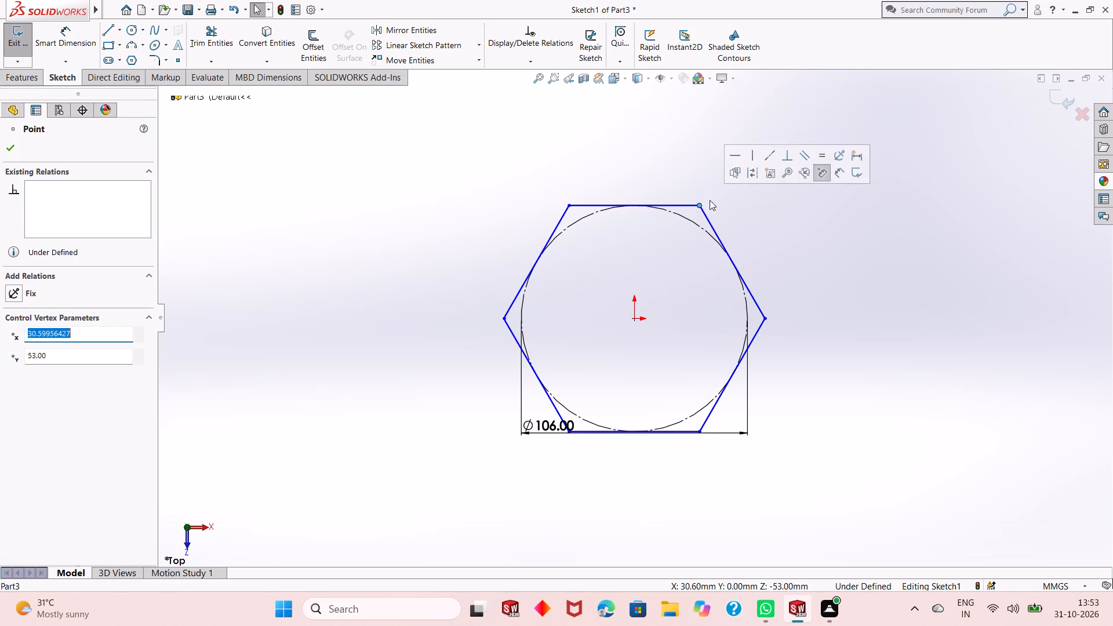
click(843, 156)
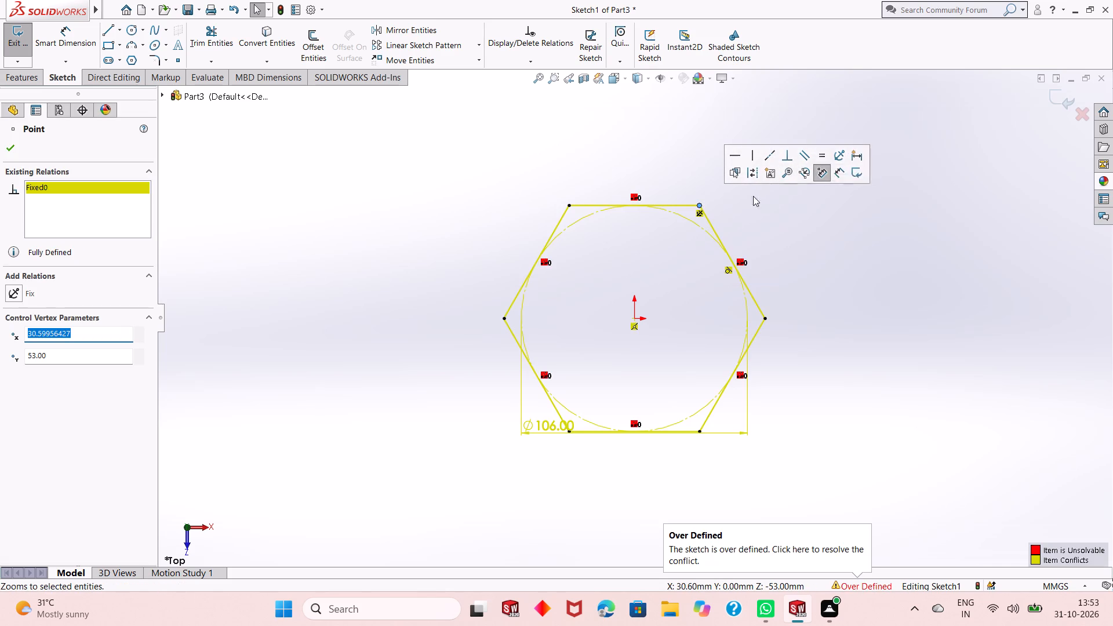
right_click(536, 424)
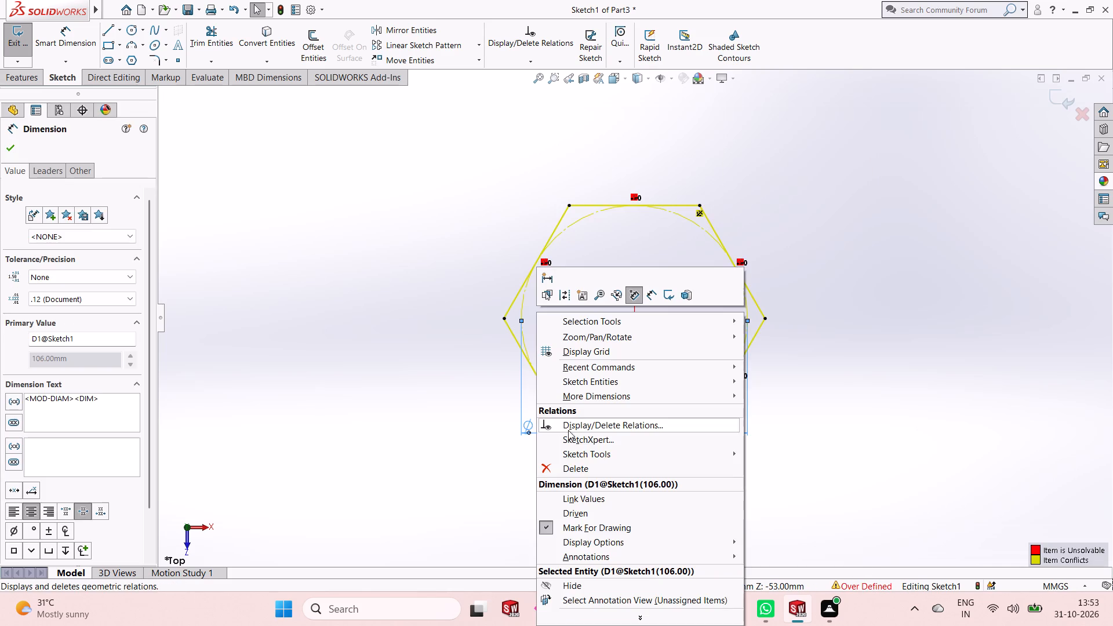
click(568, 467)
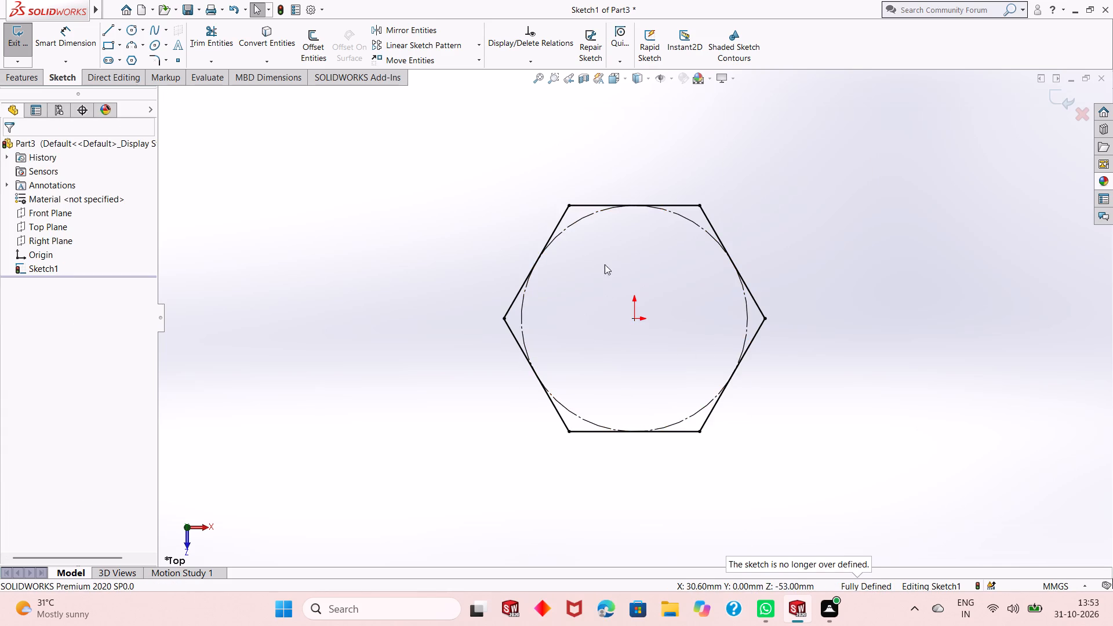
Extrude the hexagon sketch as a blind boss 57 mm deep.
click(36, 83)
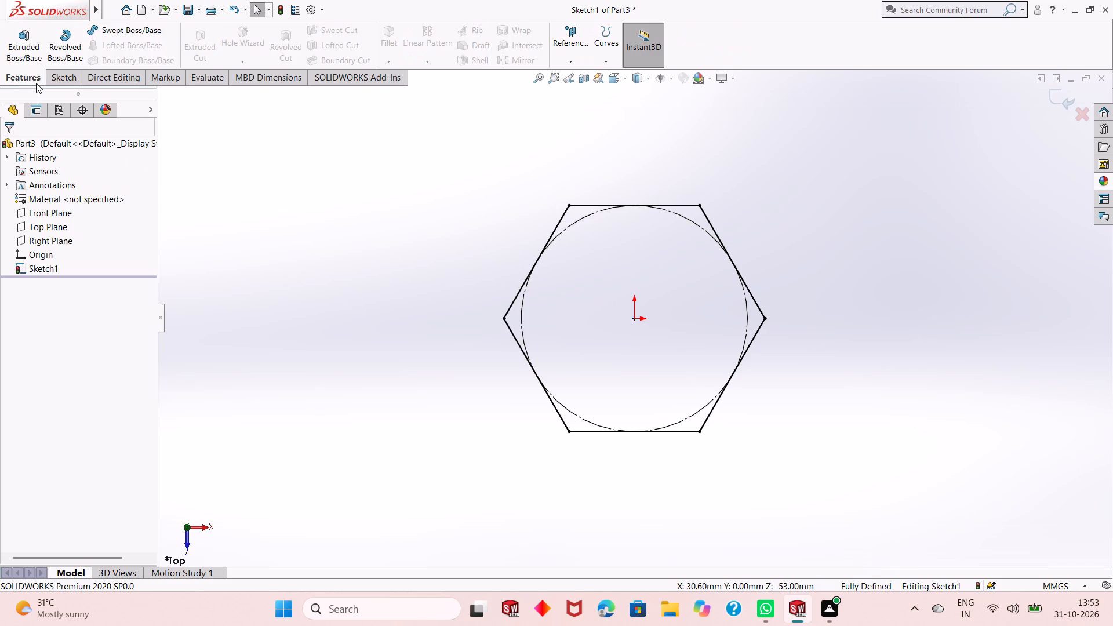
click(34, 54)
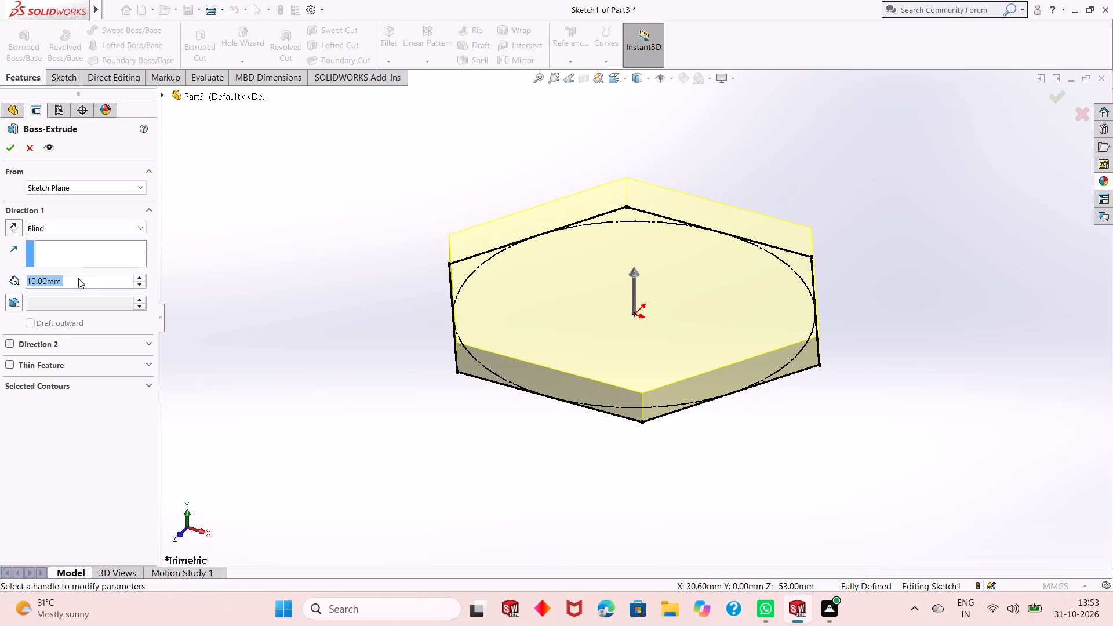
text(57)
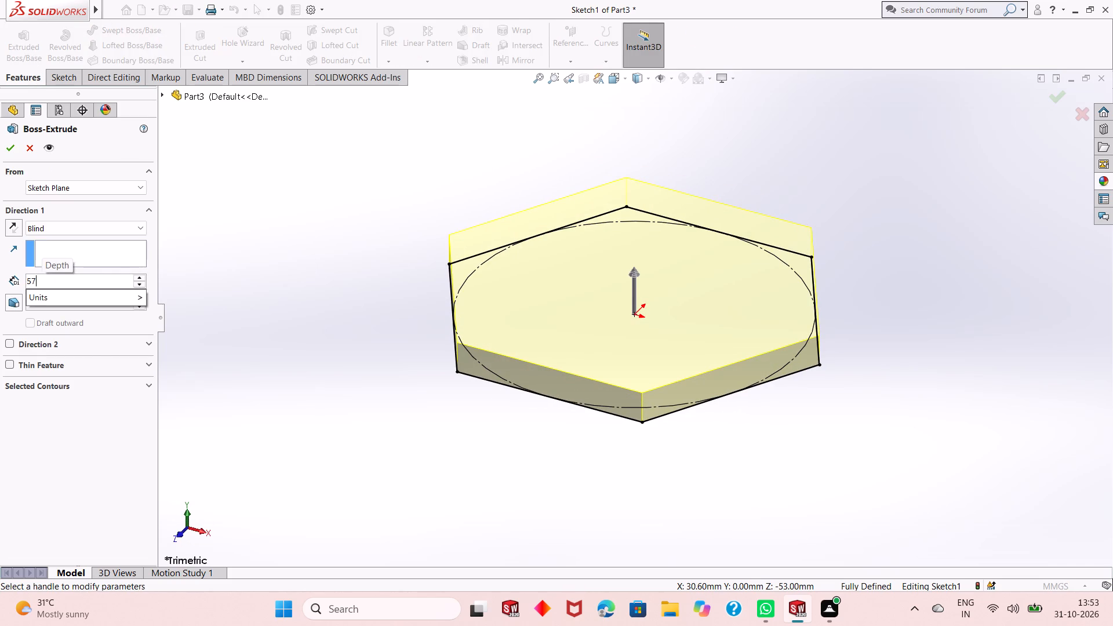
key(Return)
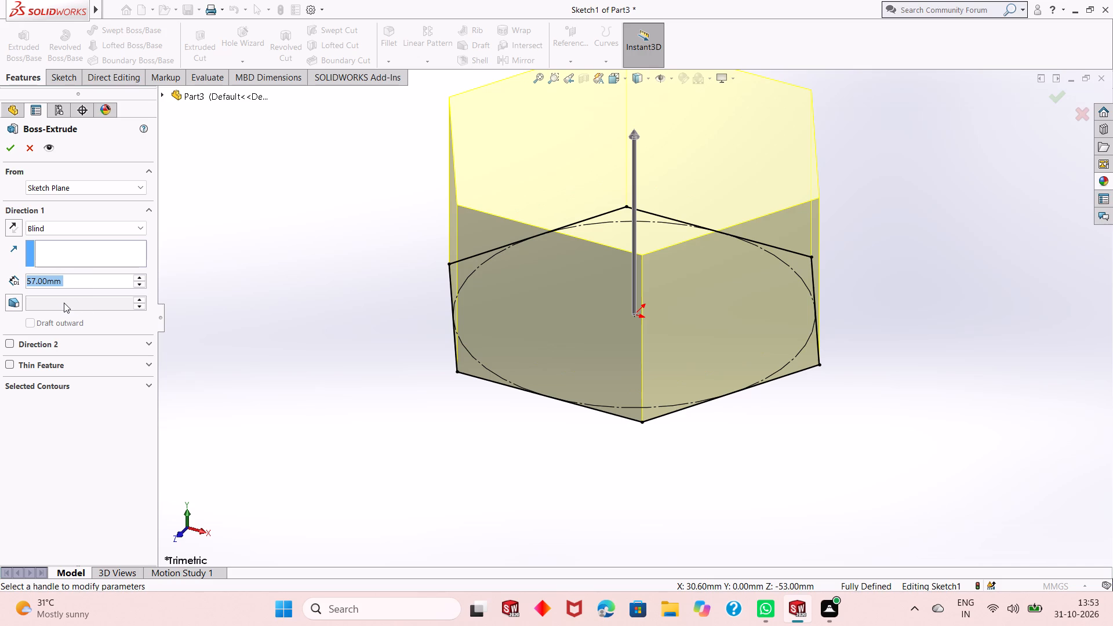
click(7, 153)
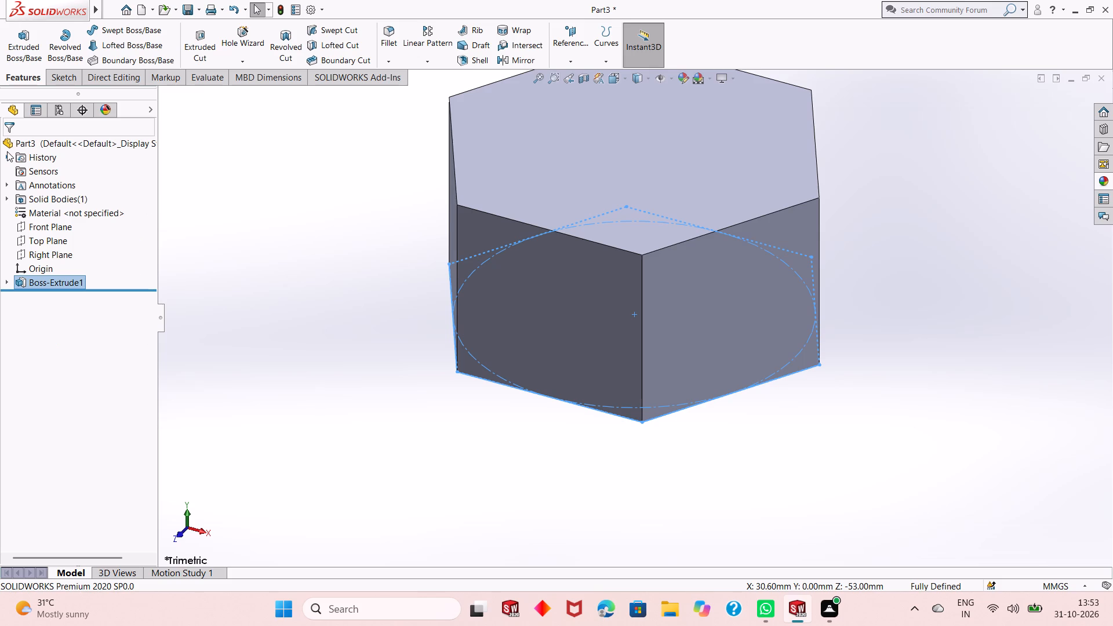
Open a new sketch on the hexagonal prism's top face.
scroll(160, 195, up, 1)
scroll(333, 226, up, 2)
click(339, 225)
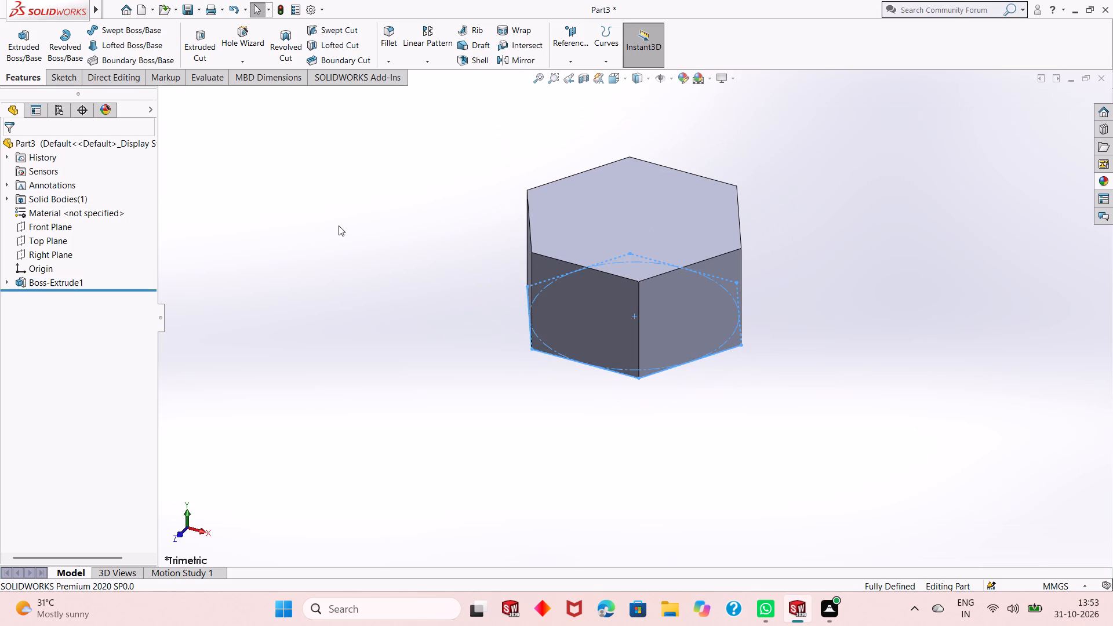
scroll(502, 278, up, 1)
middle_drag(580, 314, 612, 326)
scroll(582, 228, up, 1)
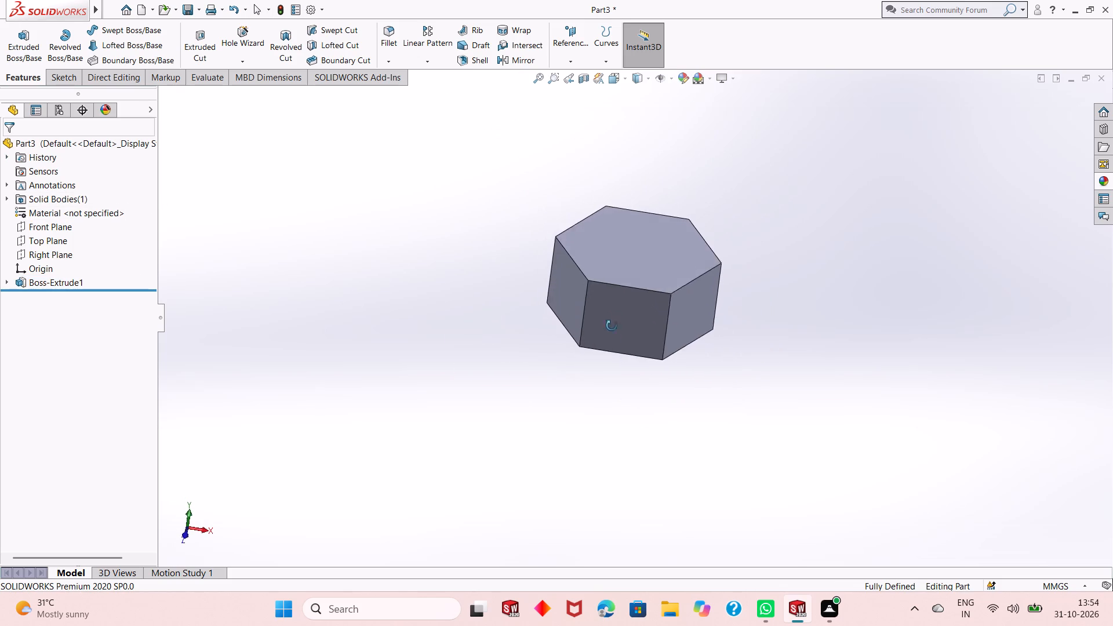
middle_drag(612, 326, 614, 369)
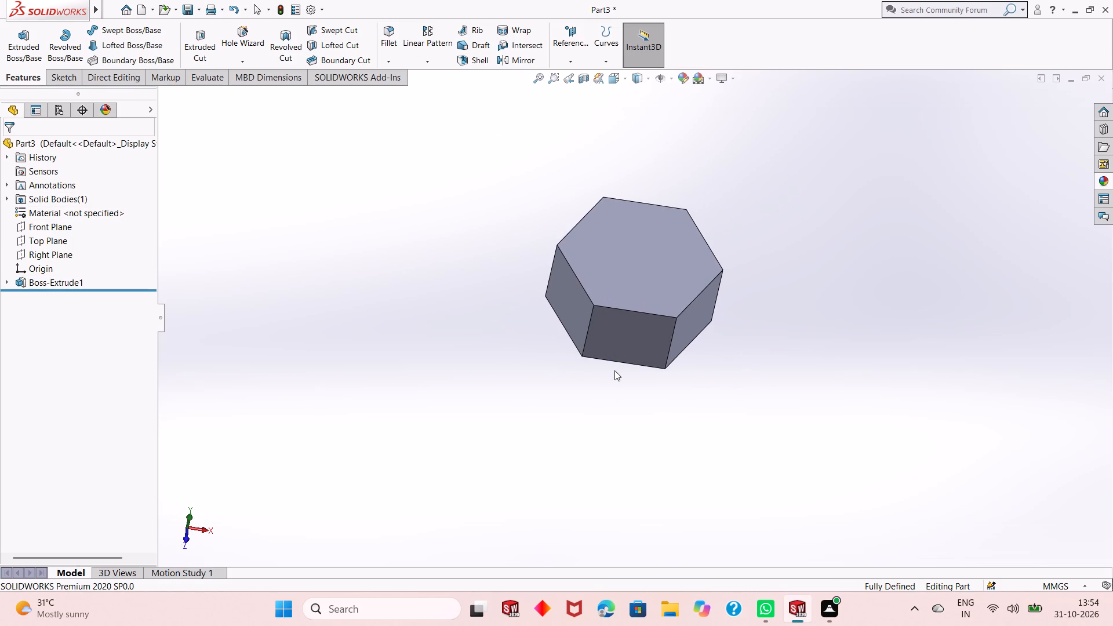
middle_drag(614, 371, 605, 391)
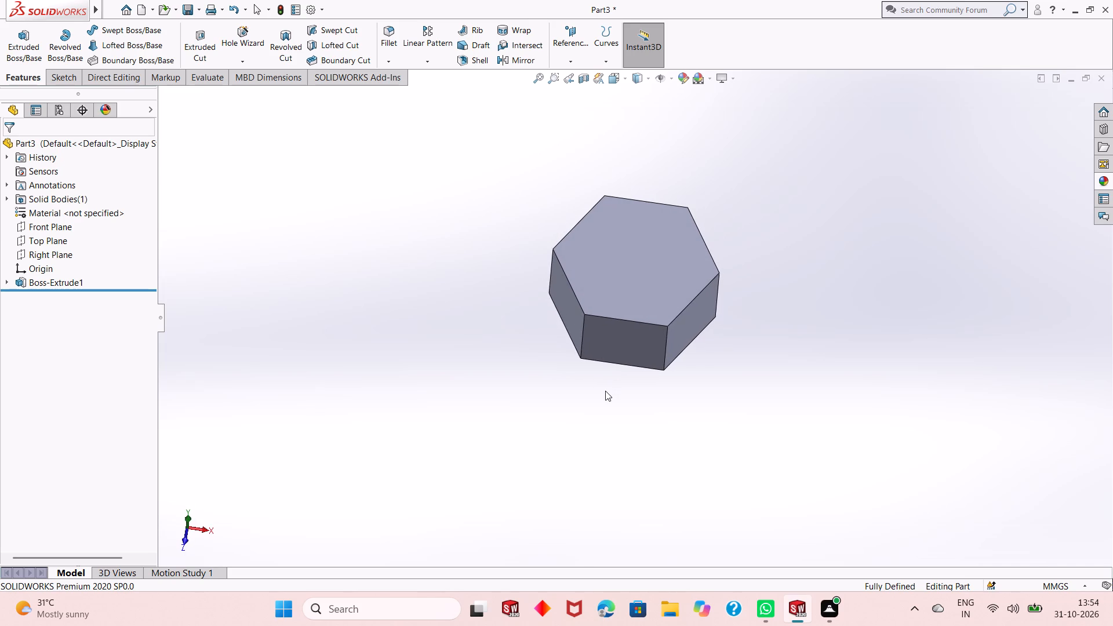
click(650, 252)
click(703, 222)
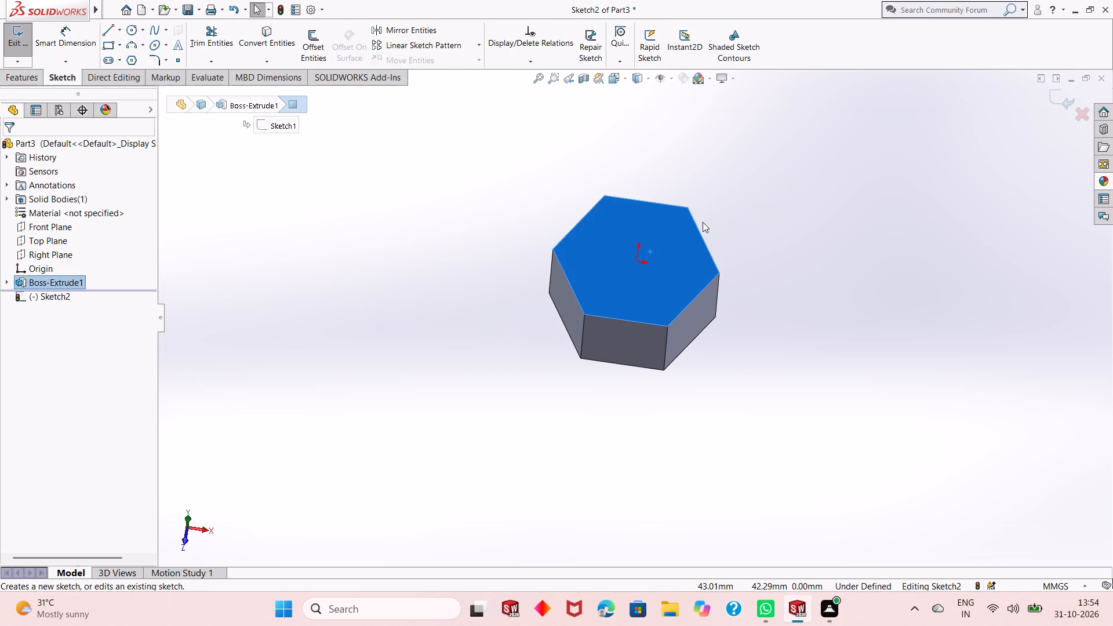
key(ctrl+8)
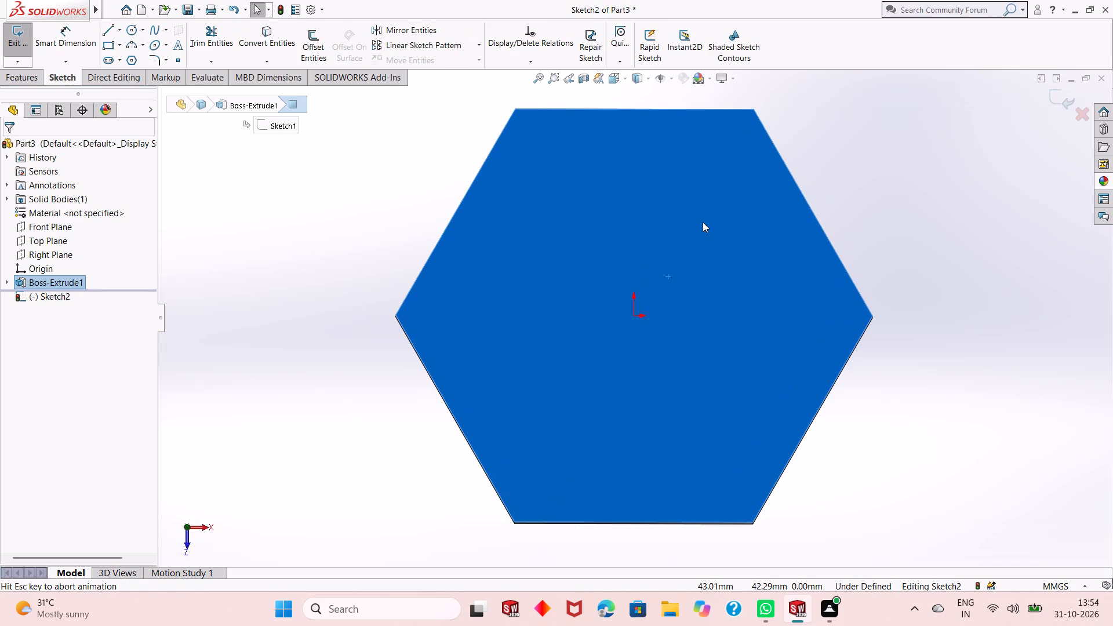
scroll(617, 407, up, 1)
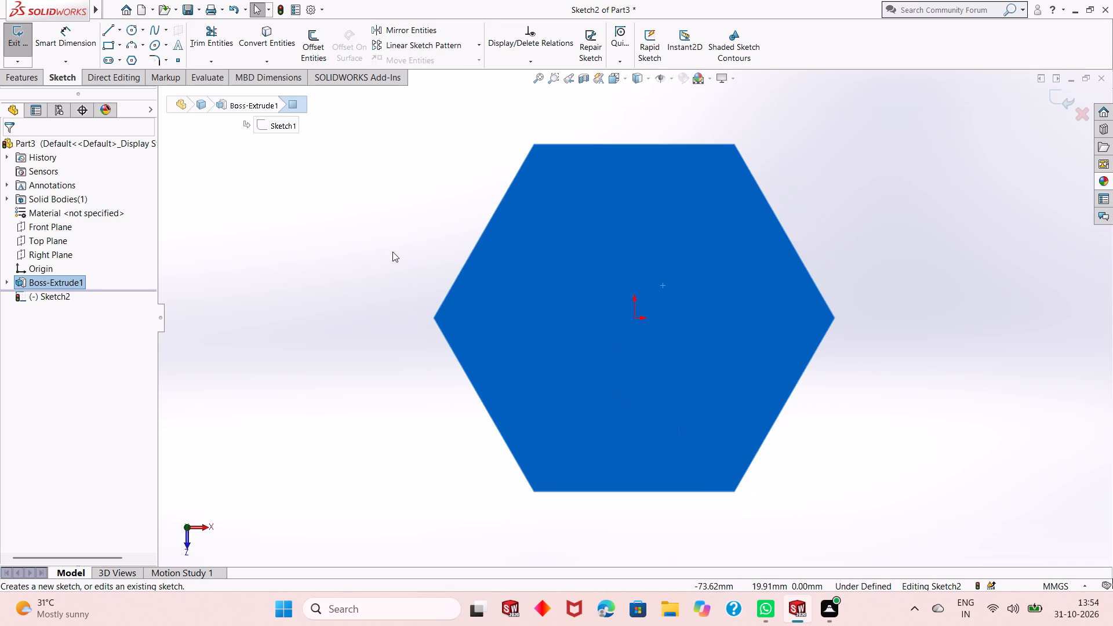
click(392, 251)
Sketch a circle centred on the origin and dimension its diameter to 90 mm.
click(129, 31)
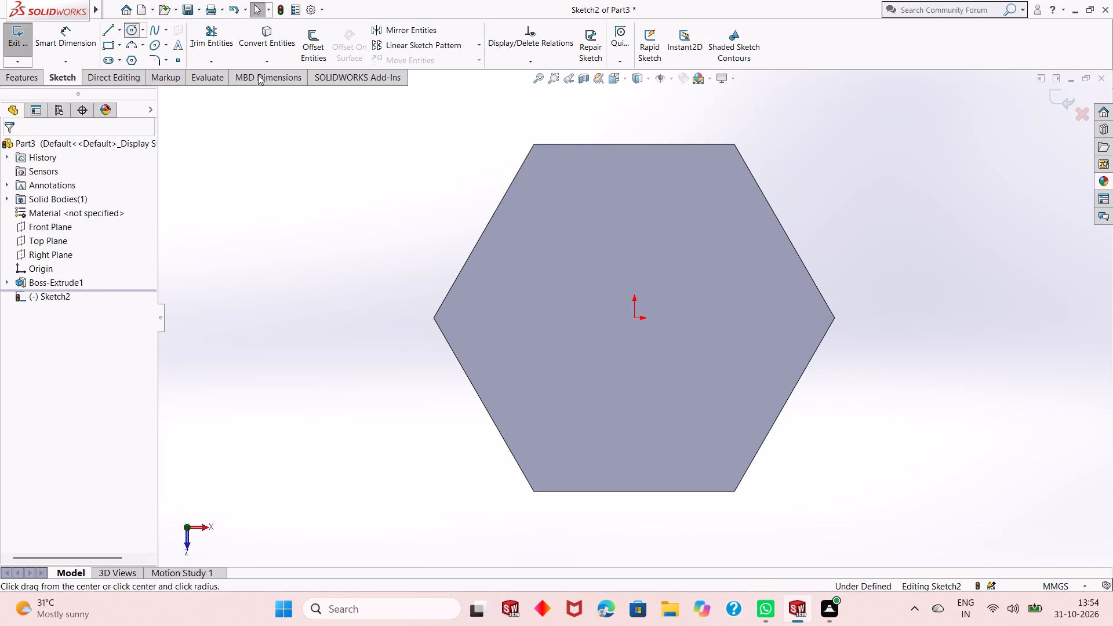
click(635, 318)
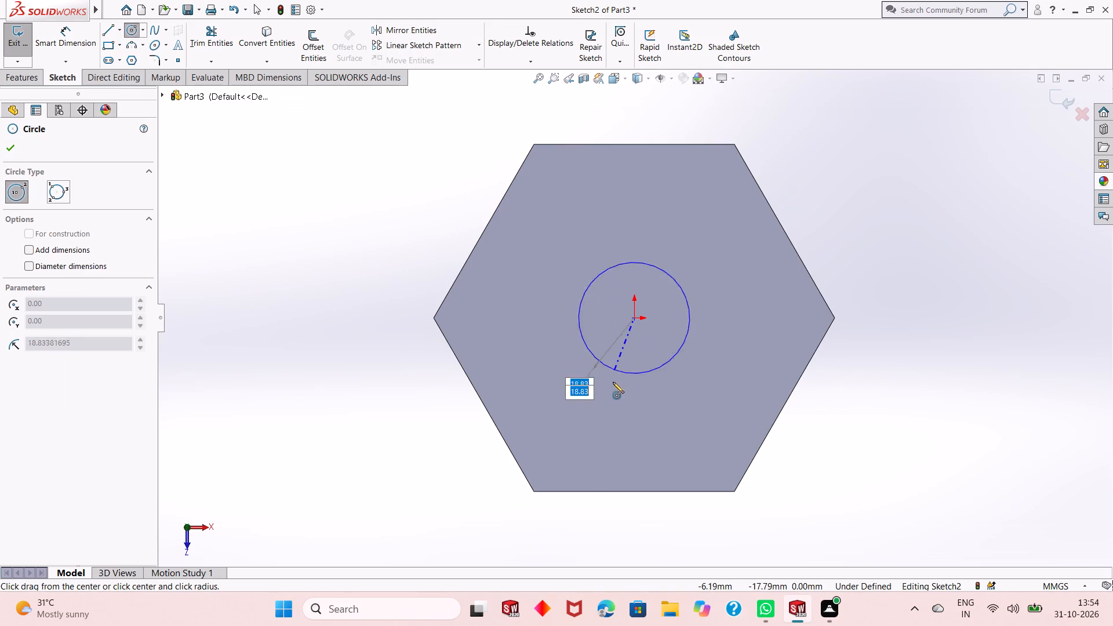
click(561, 423)
right_click(238, 166)
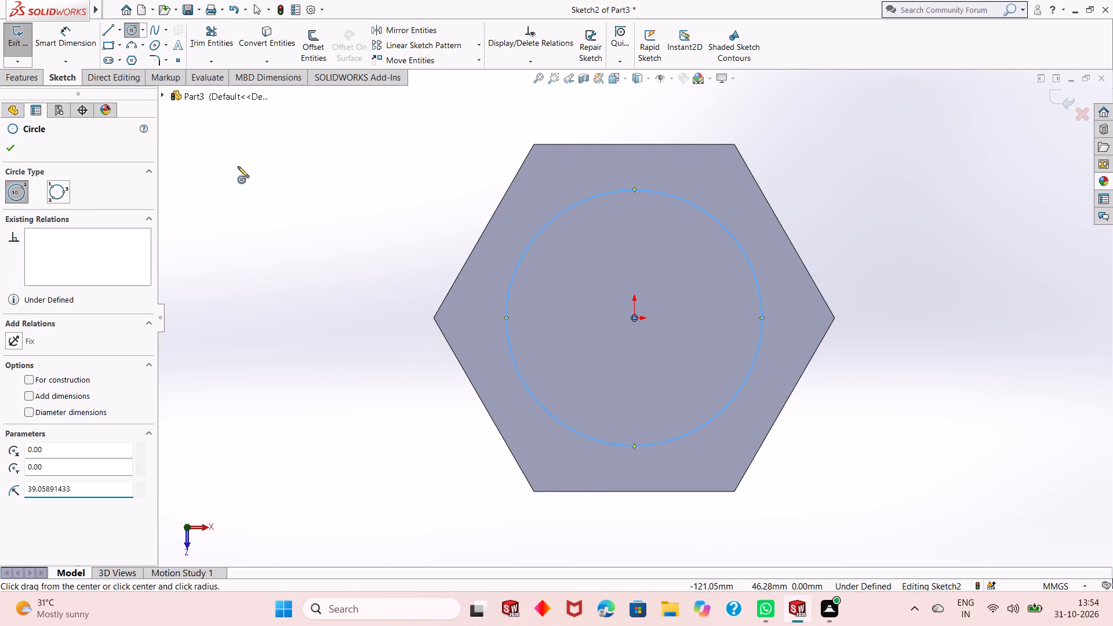
click(257, 176)
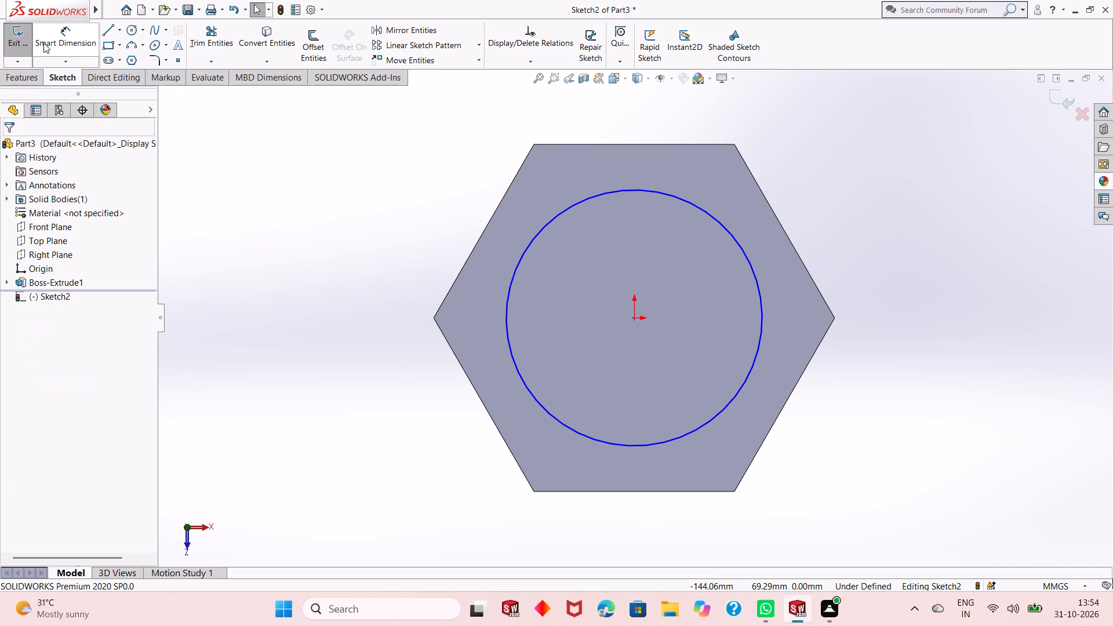
click(43, 43)
click(539, 403)
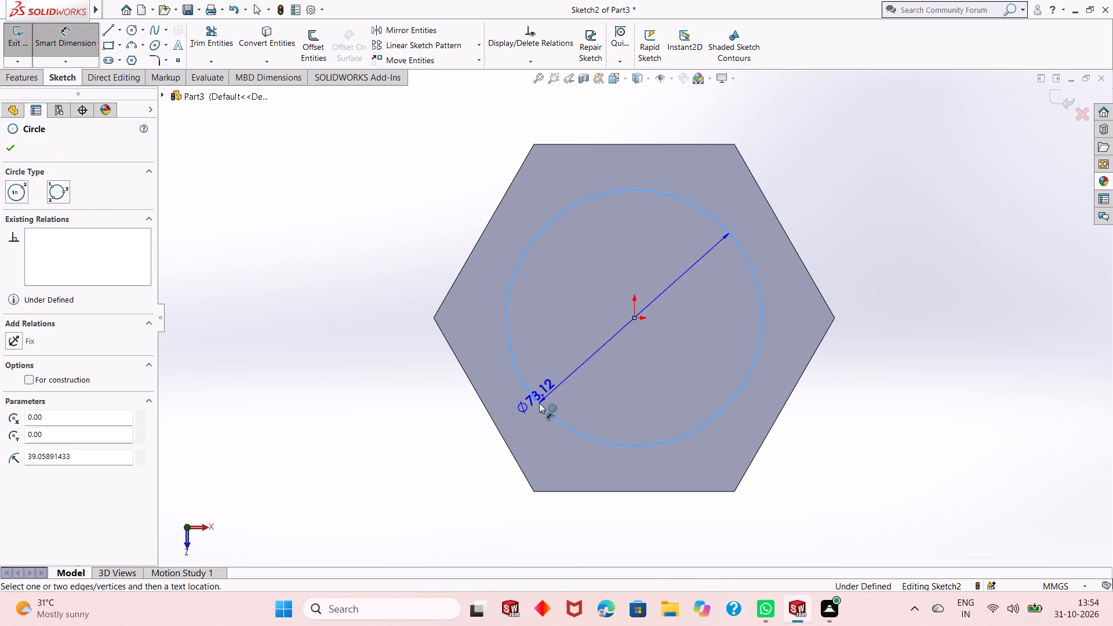
click(442, 479)
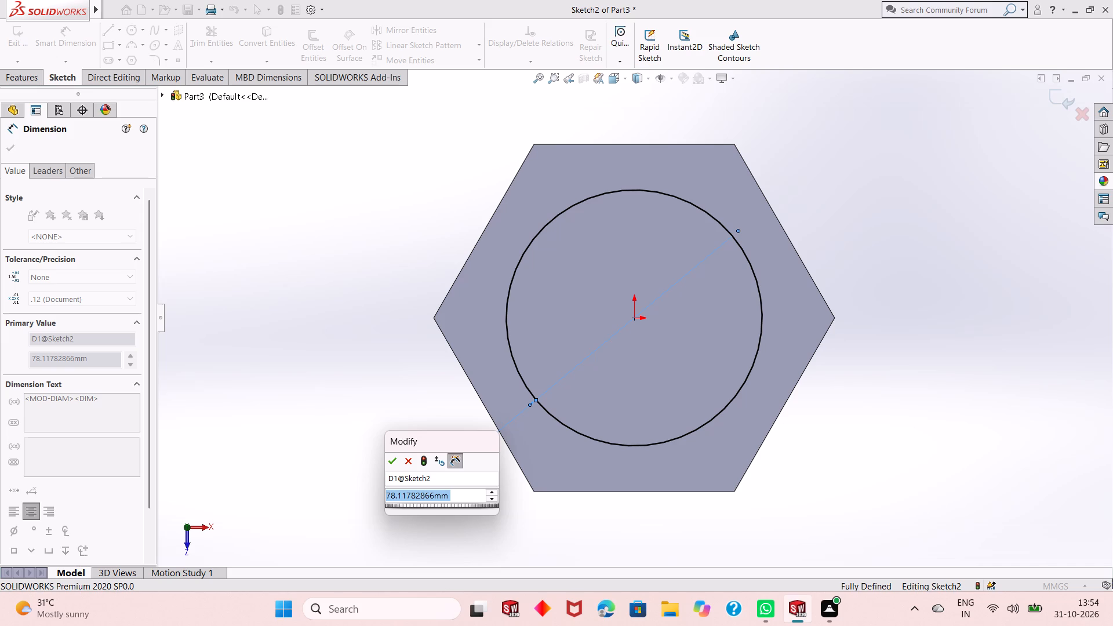
text(90)
key(Return)
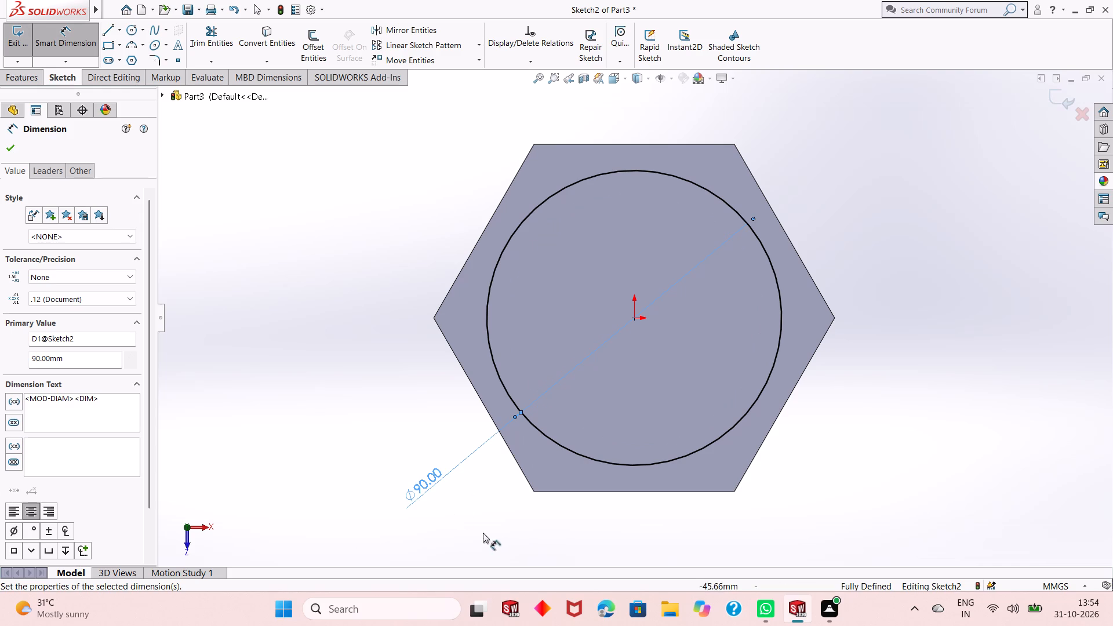
right_click(350, 308)
click(377, 346)
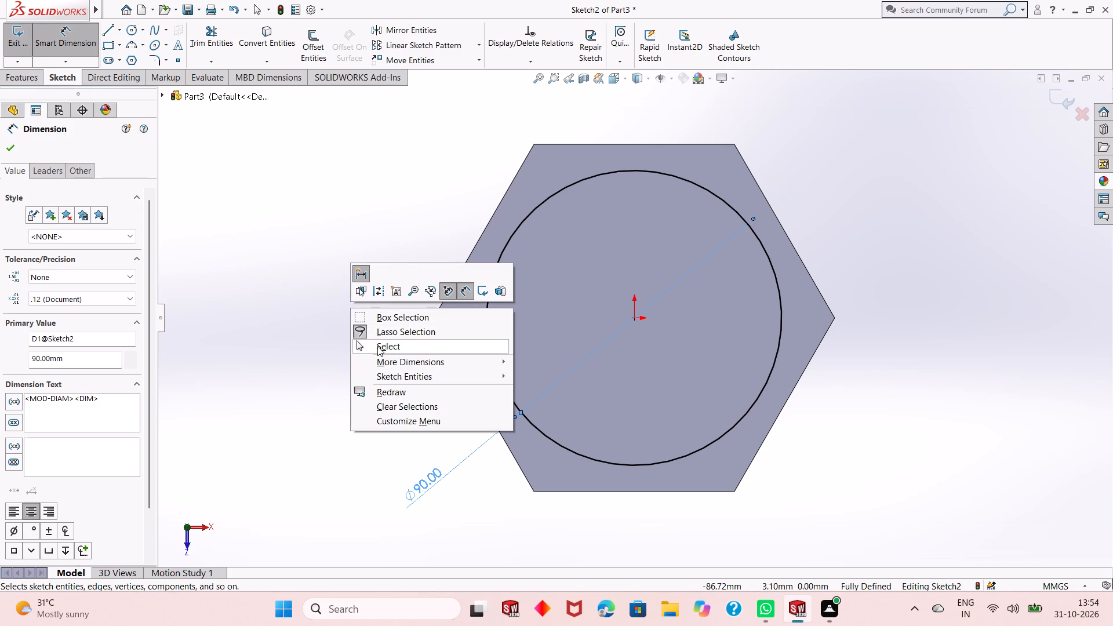
Cut-extrude the 90 mm circle as a blind pocket 45 mm deep into the prism.
click(41, 83)
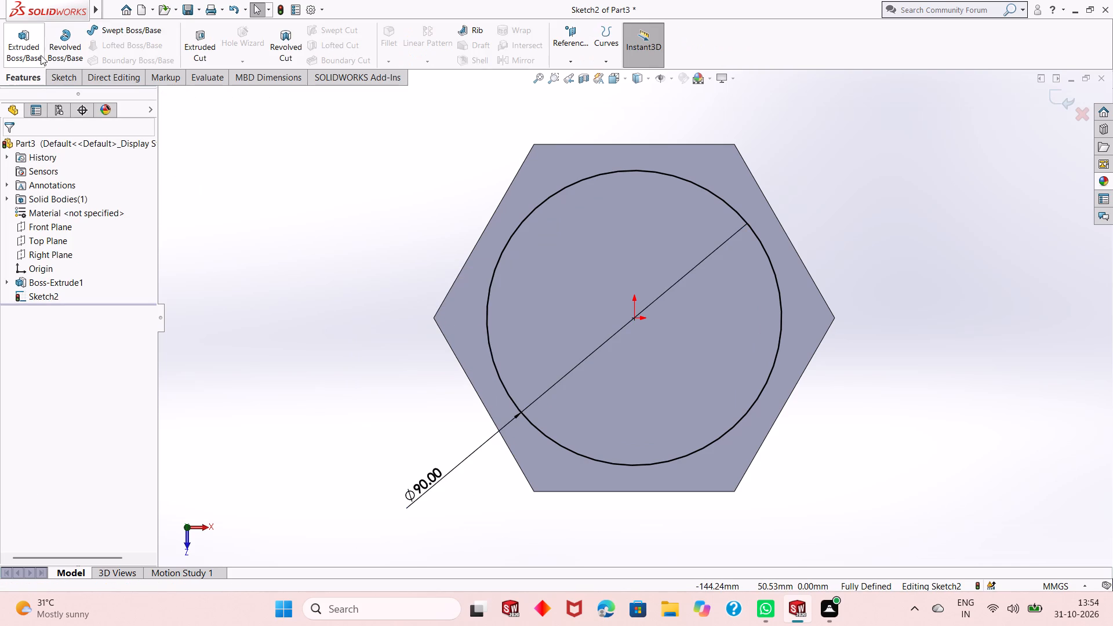
click(204, 64)
middle_drag(586, 465, 590, 301)
double_click(90, 284)
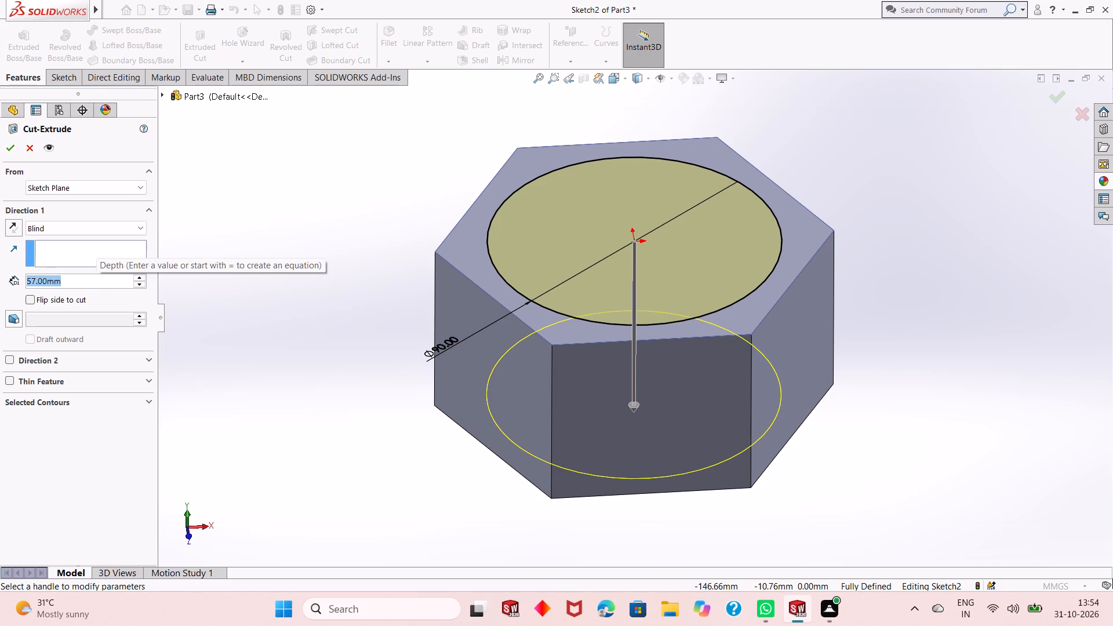
text(45)
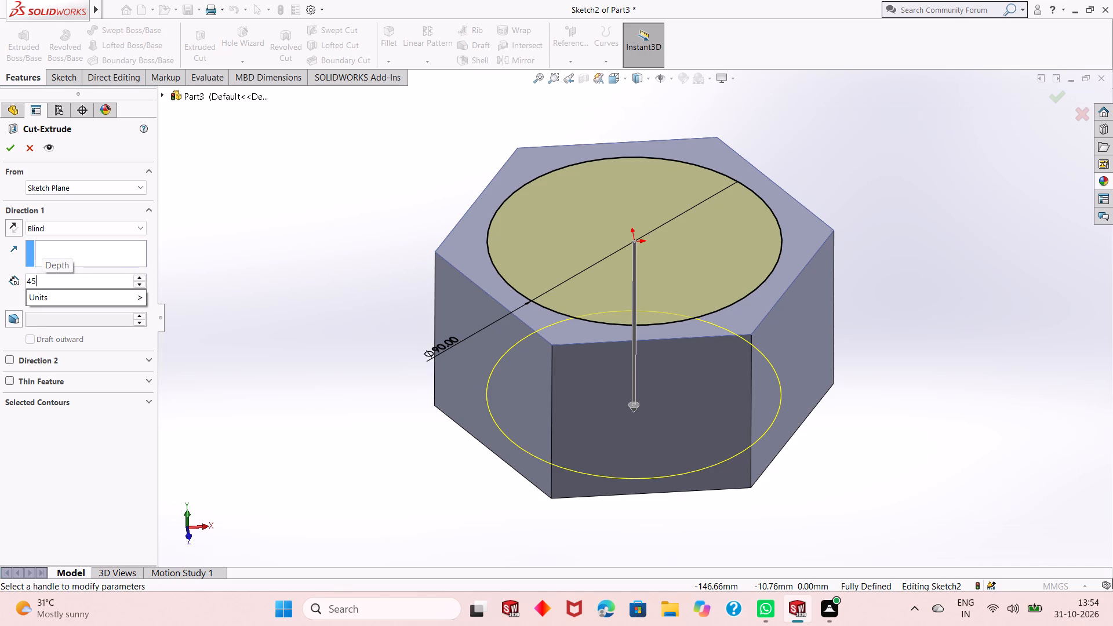
key(Return)
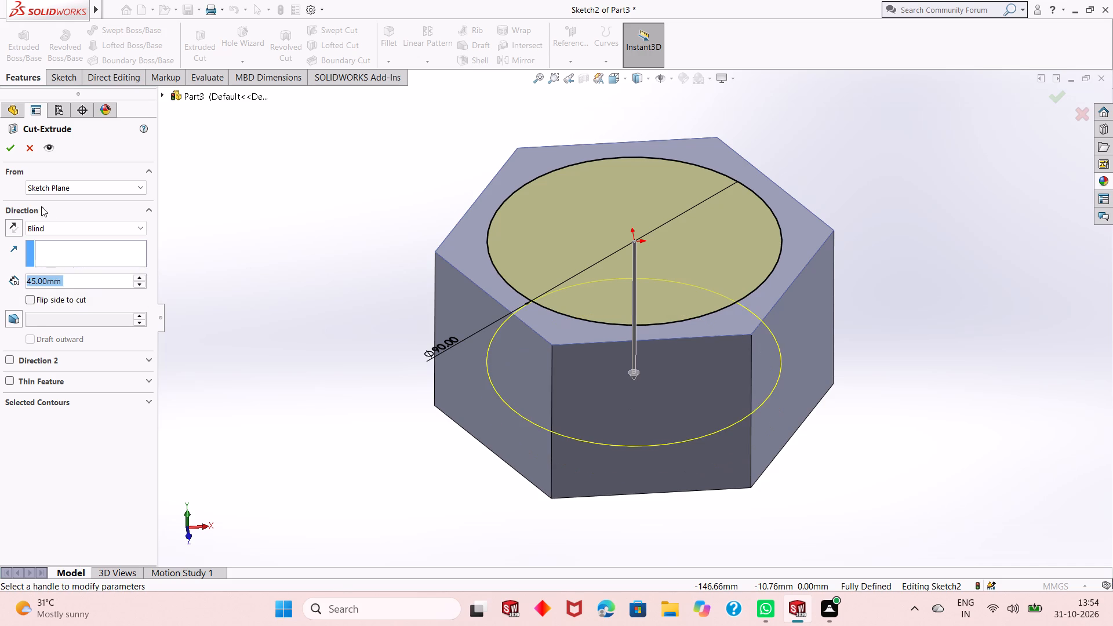
click(8, 148)
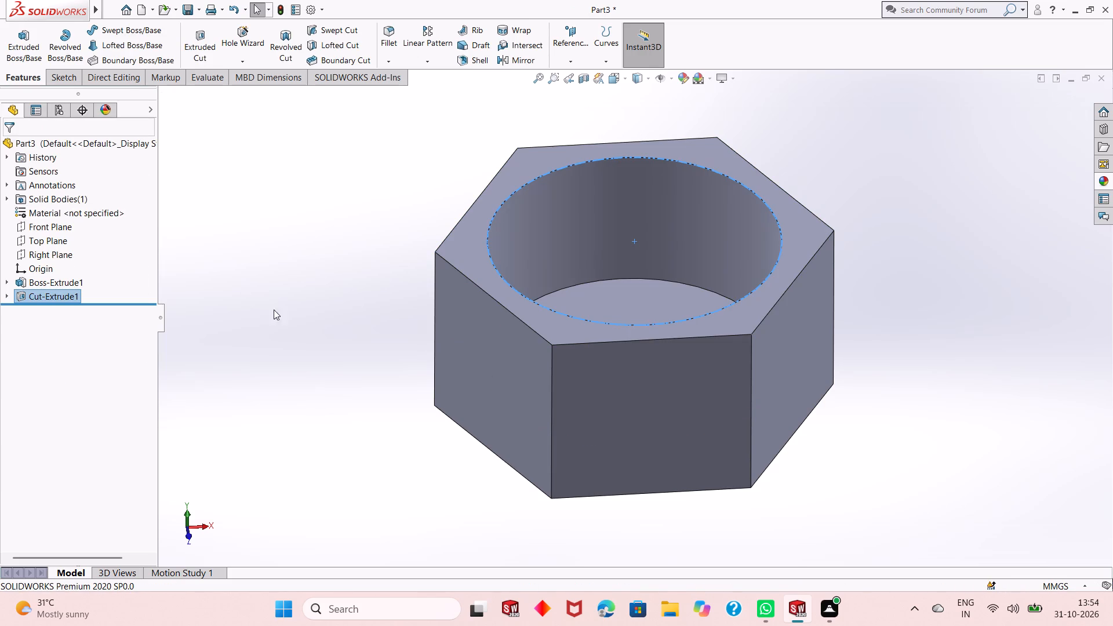
Fillet all six vertical corner edges of the hexagonal prism with a symmetric 2 mm radius.
click(300, 327)
scroll(536, 344, up, 3)
middle_drag(546, 351, 530, 447)
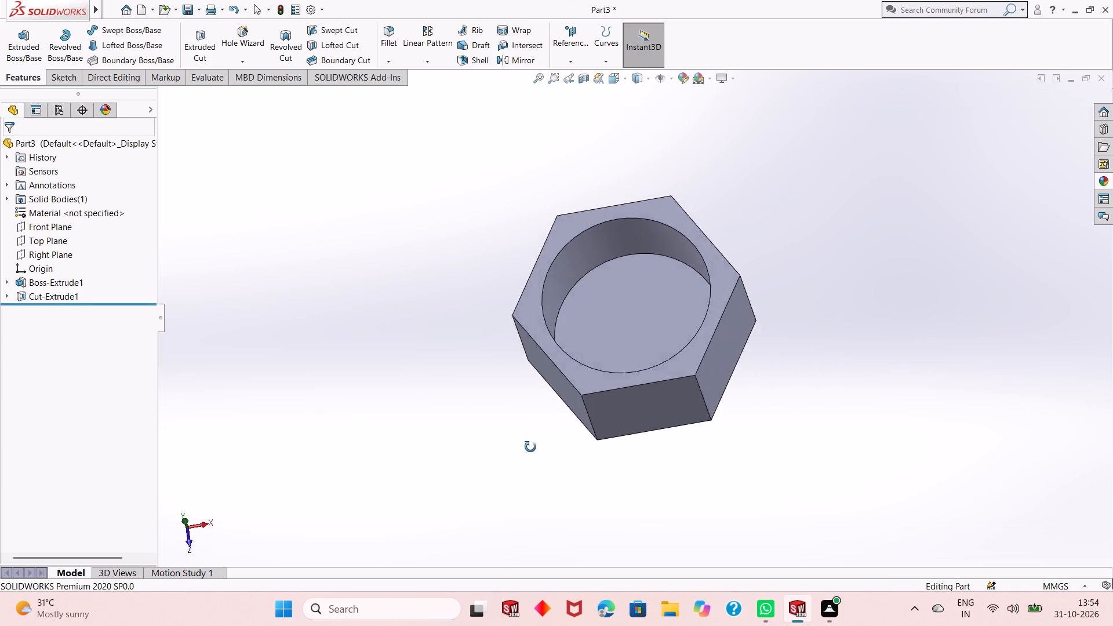
middle_drag(530, 447, 563, 330)
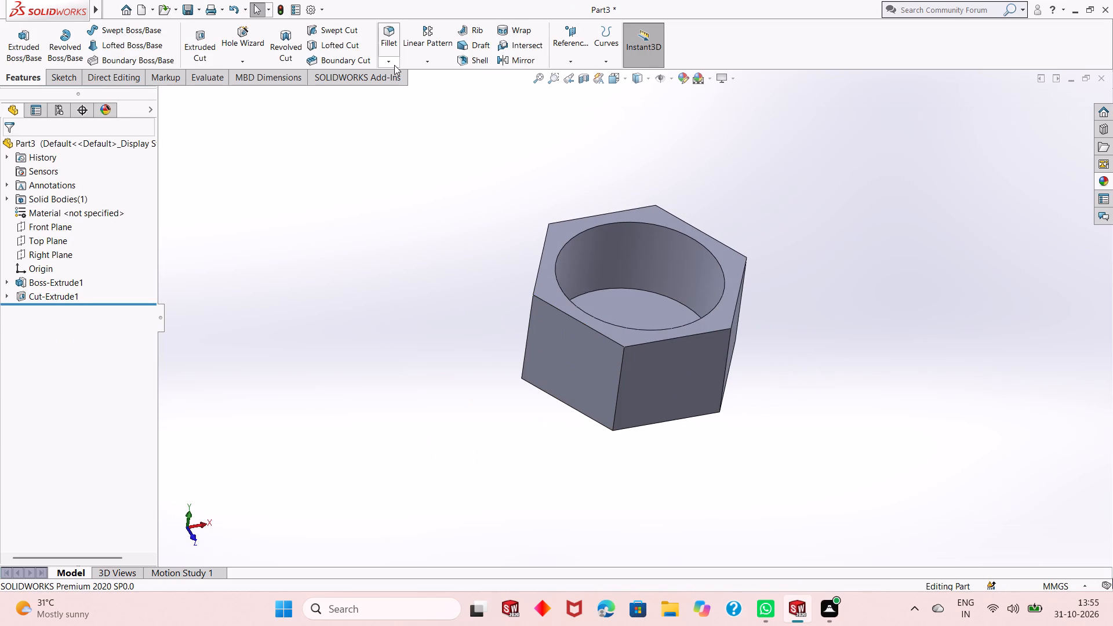
click(392, 25)
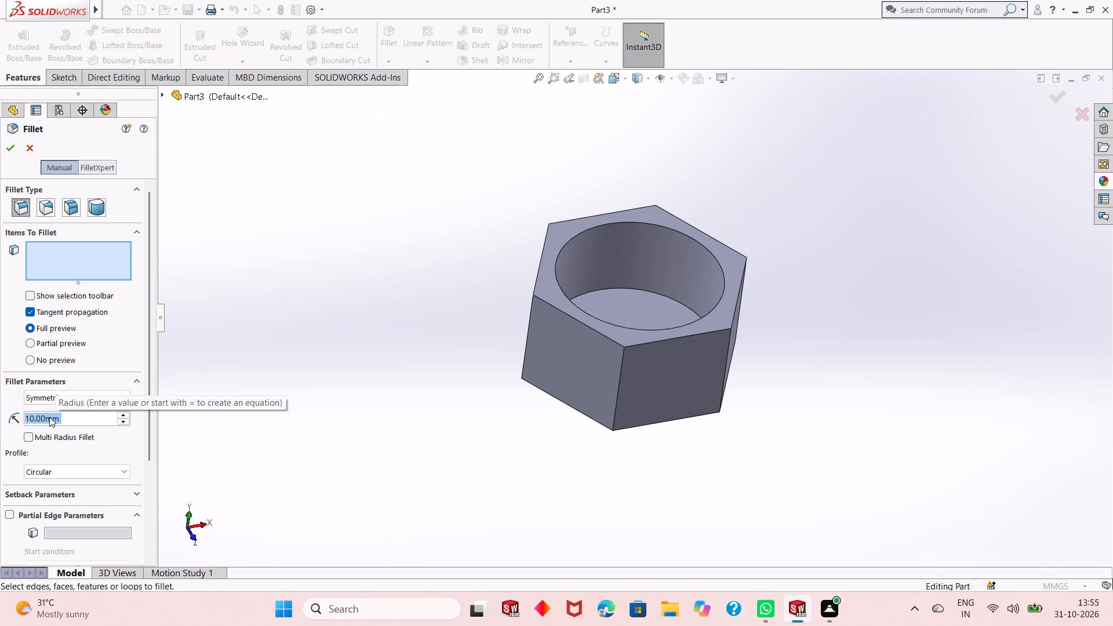
key(2)
key(Return)
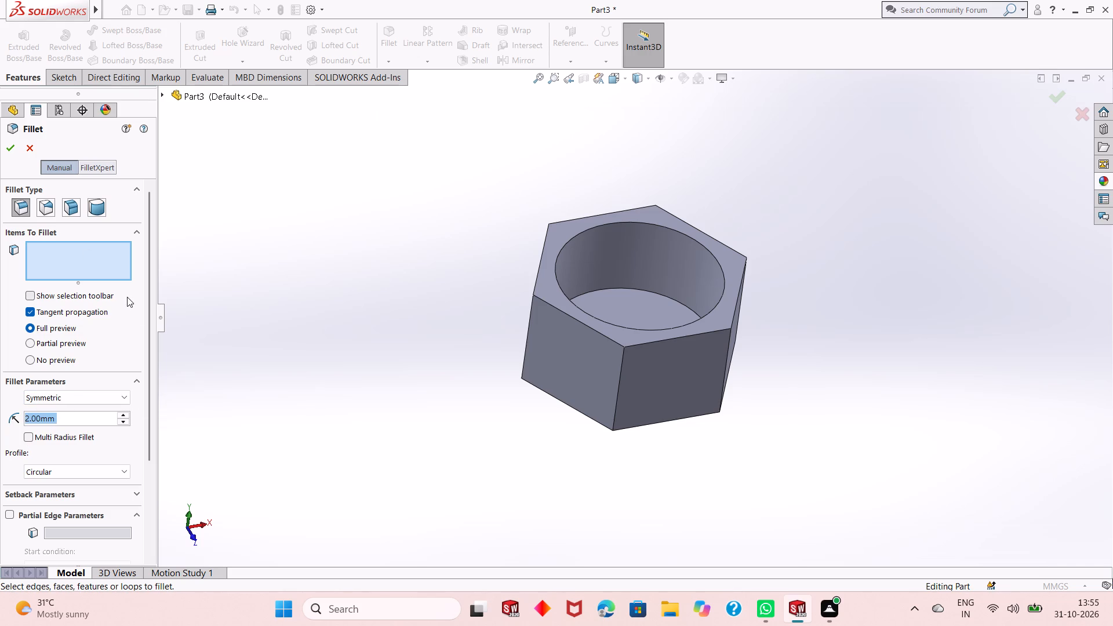
scroll(625, 385, down, 2)
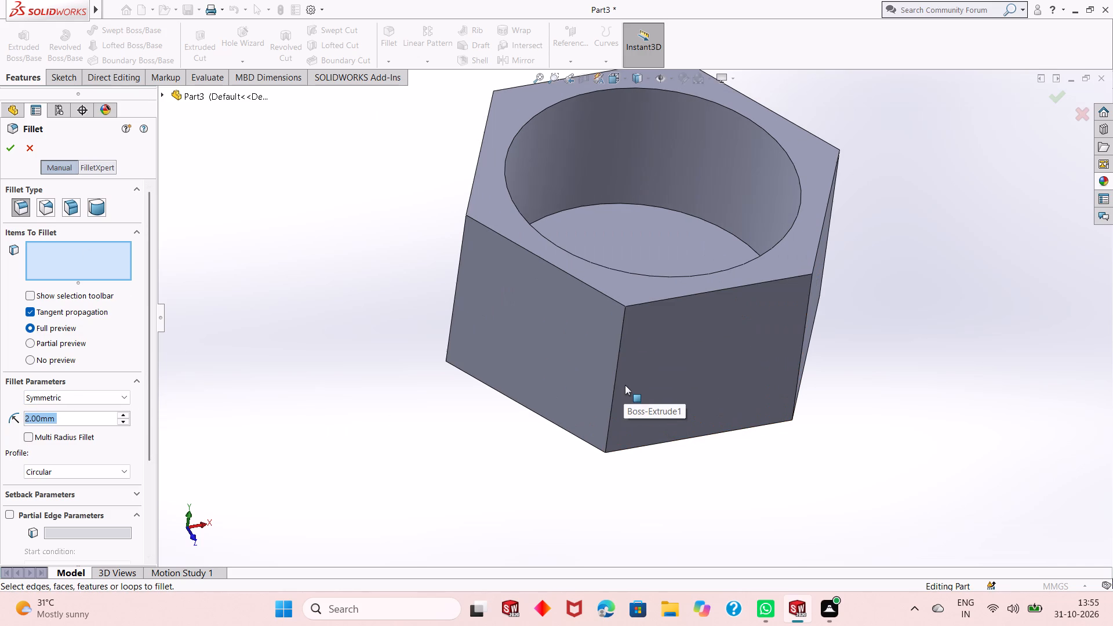
scroll(625, 385, down, 1)
click(618, 361)
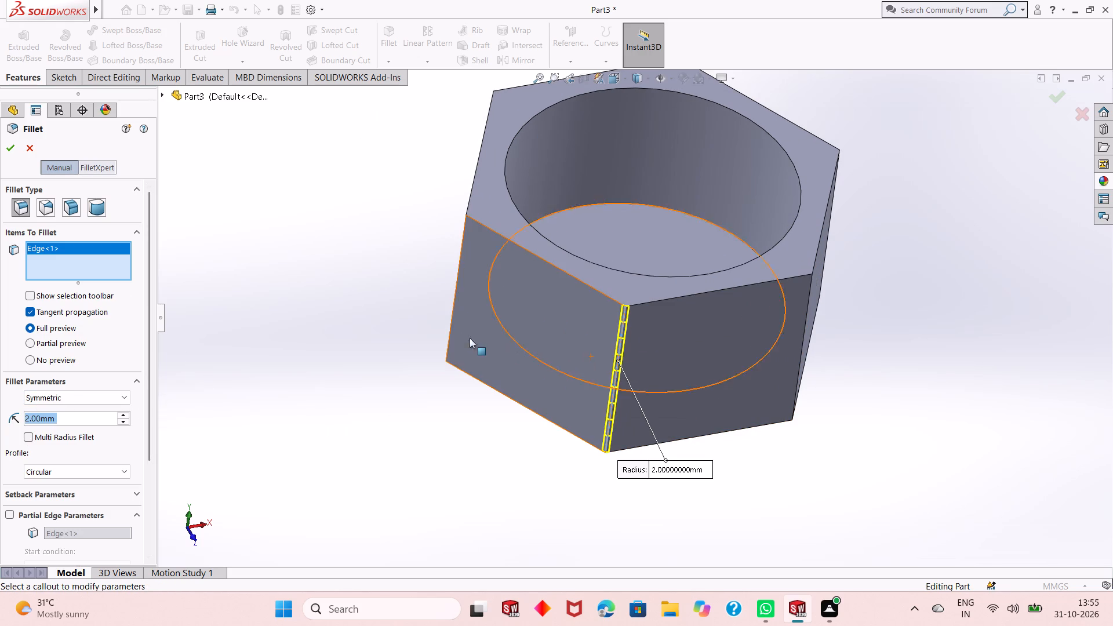
click(453, 305)
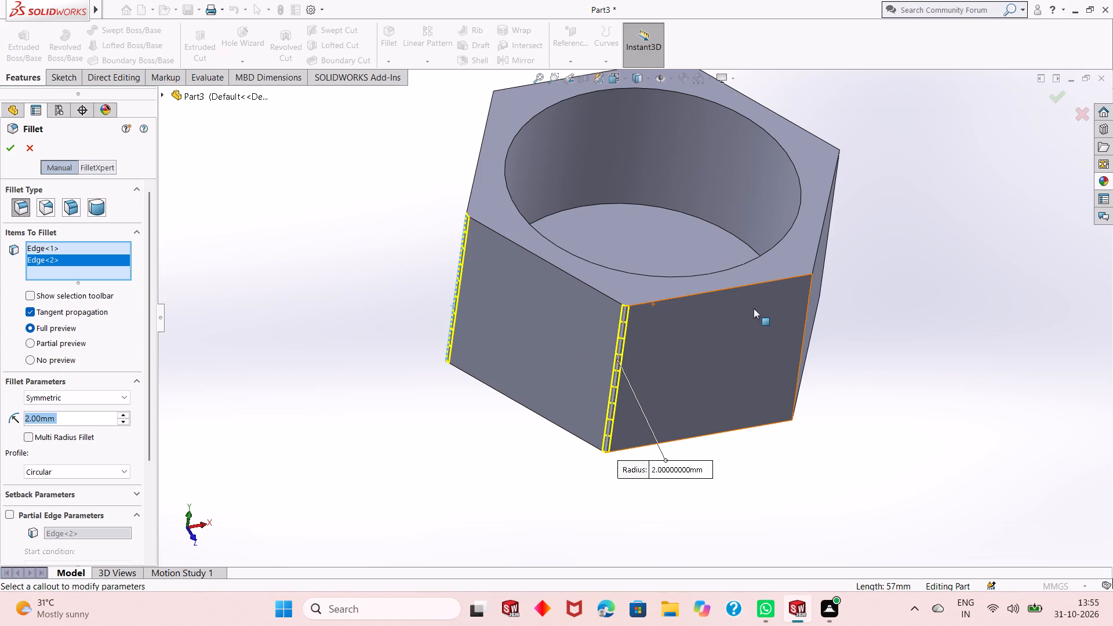
click(808, 318)
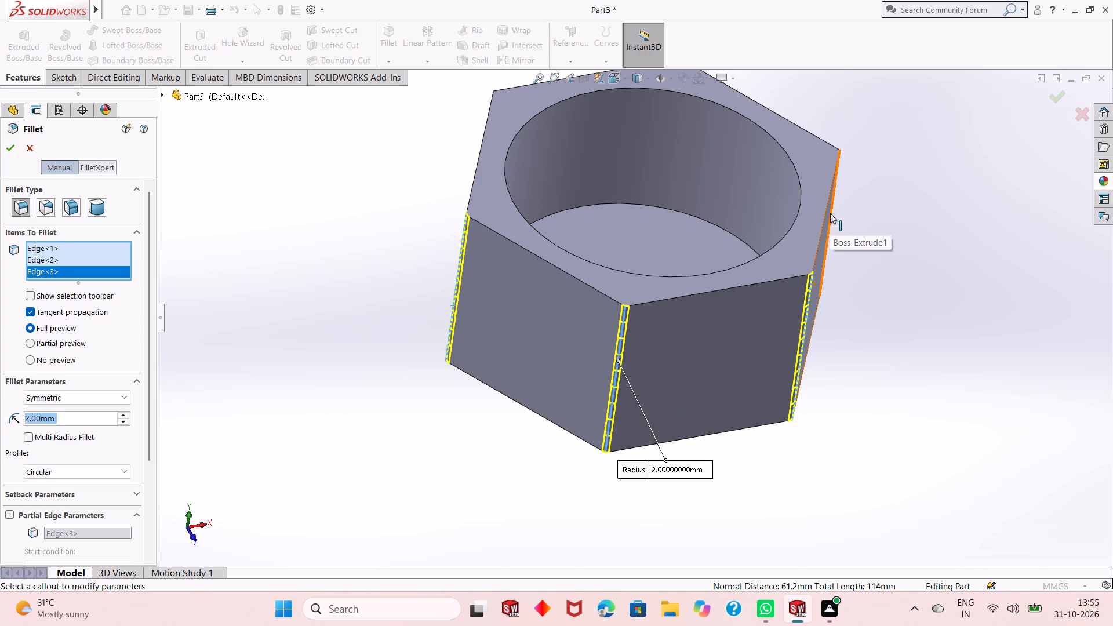
click(830, 213)
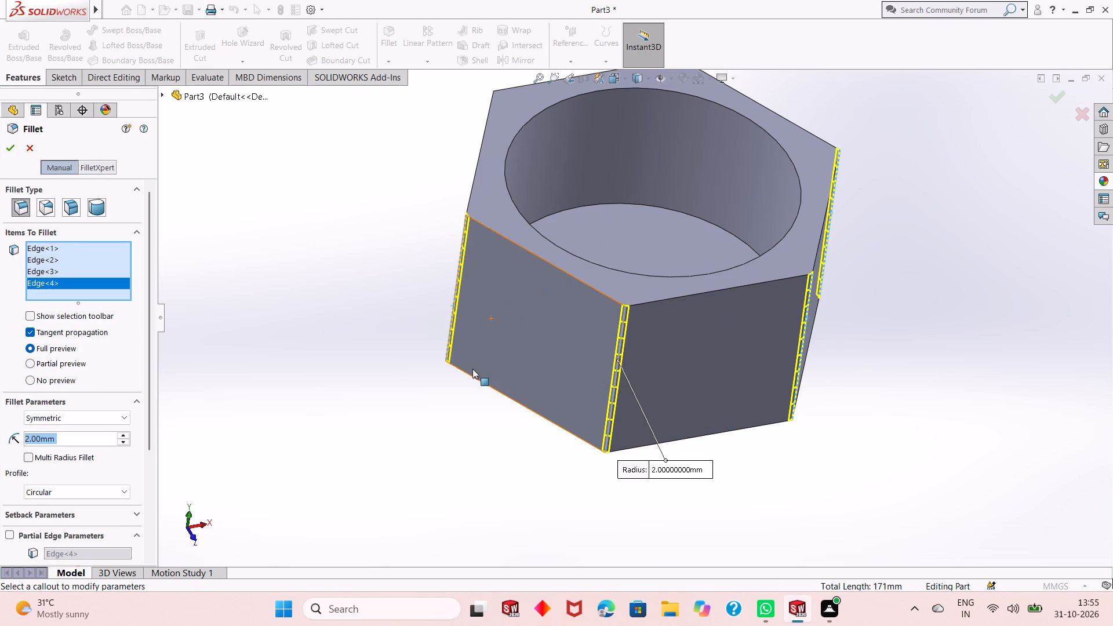
middle_drag(529, 459, 534, 322)
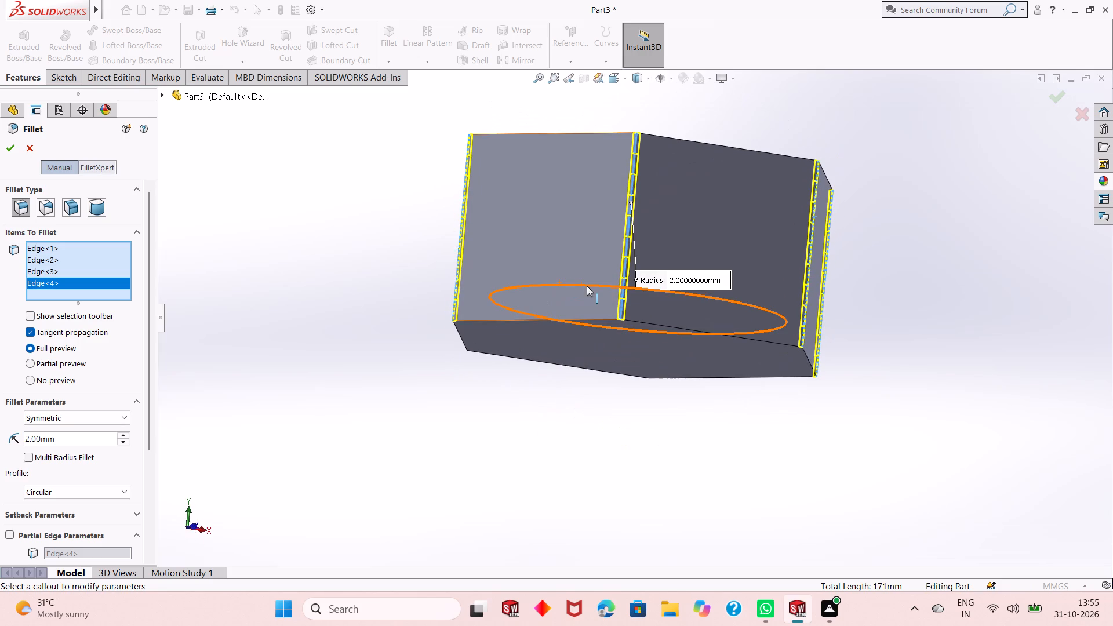
middle_drag(588, 288, 633, 344)
scroll(423, 202, down, 3)
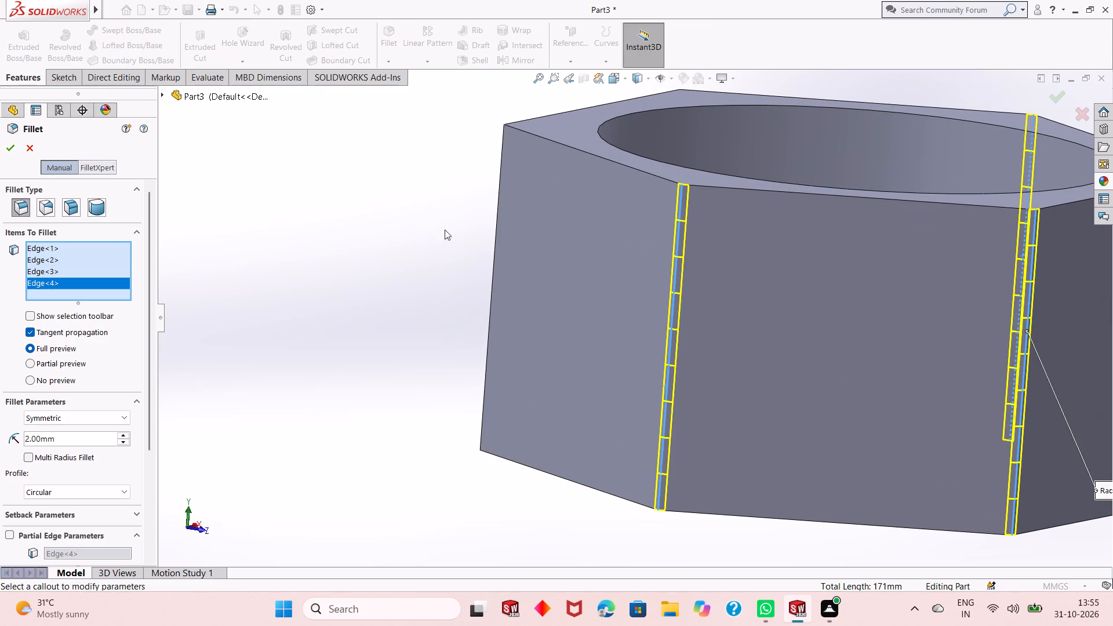
click(500, 209)
scroll(620, 294, up, 2)
middle_drag(620, 295, 699, 249)
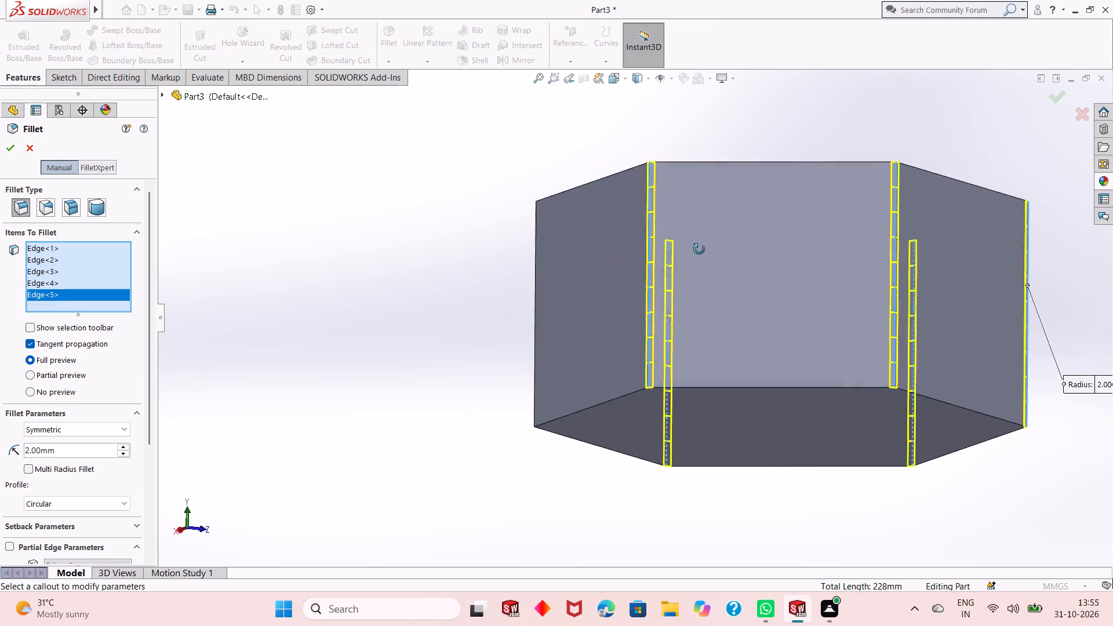
middle_drag(699, 249, 721, 291)
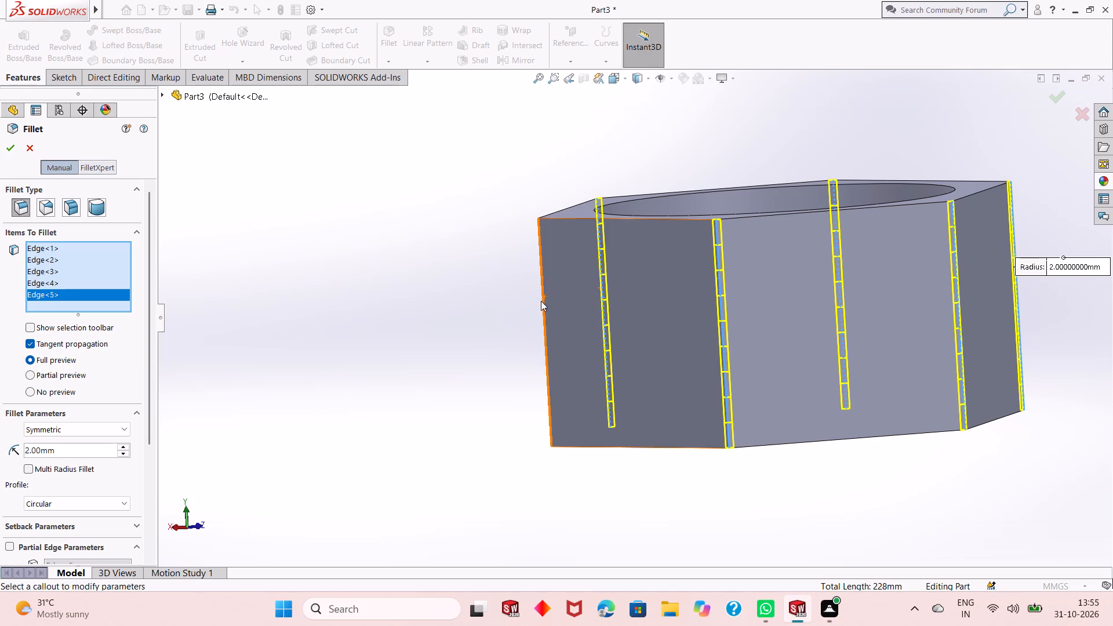
click(541, 295)
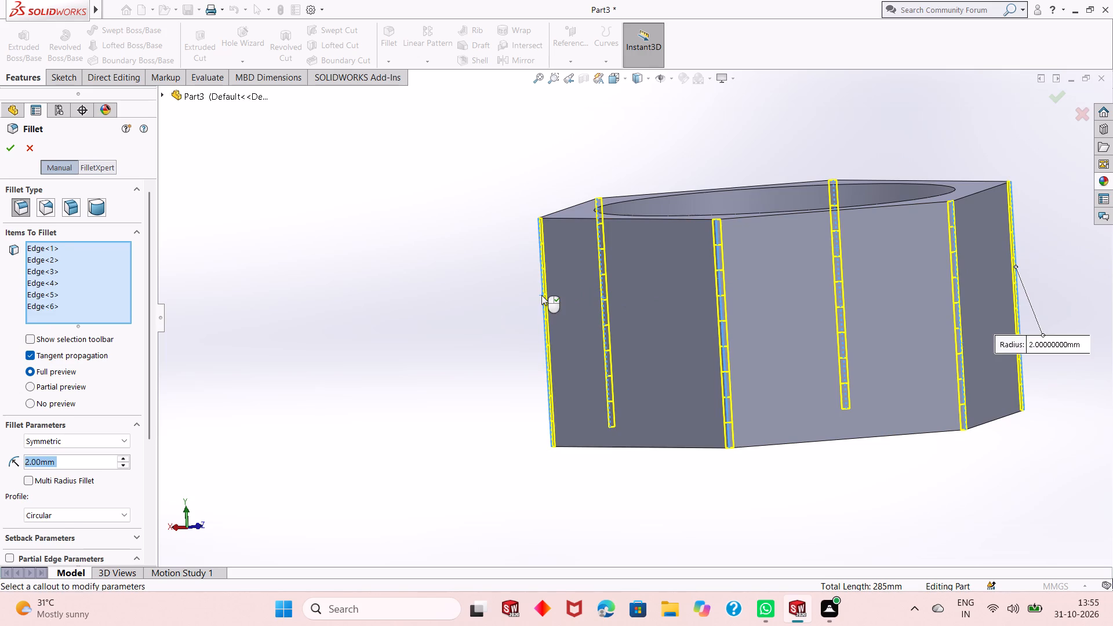
middle_drag(541, 295, 556, 423)
scroll(556, 423, up, 3)
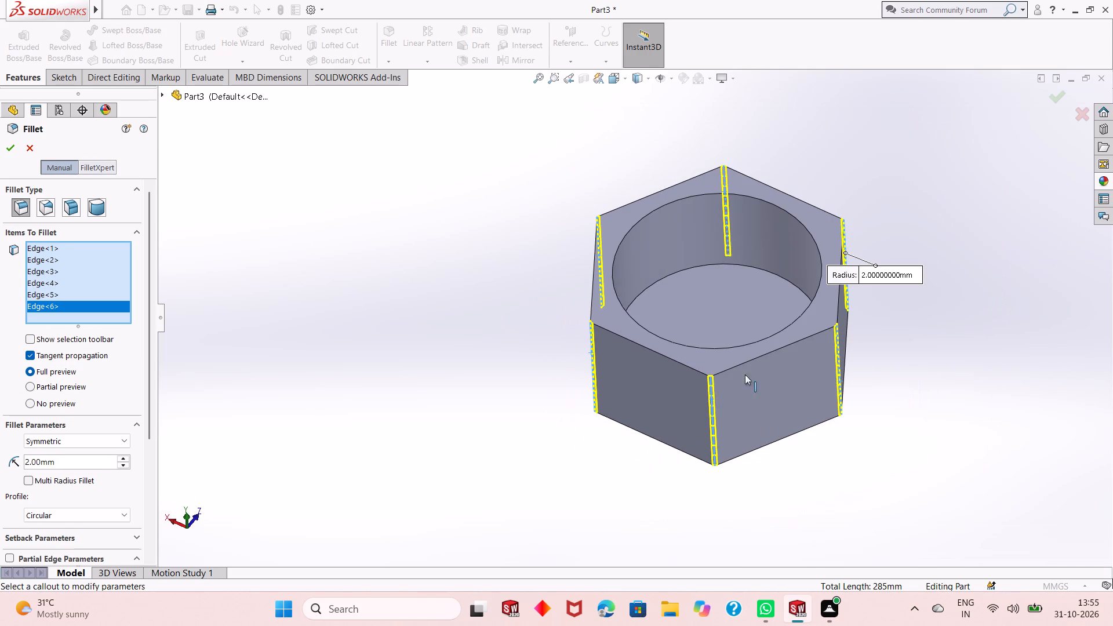
click(14, 147)
click(406, 307)
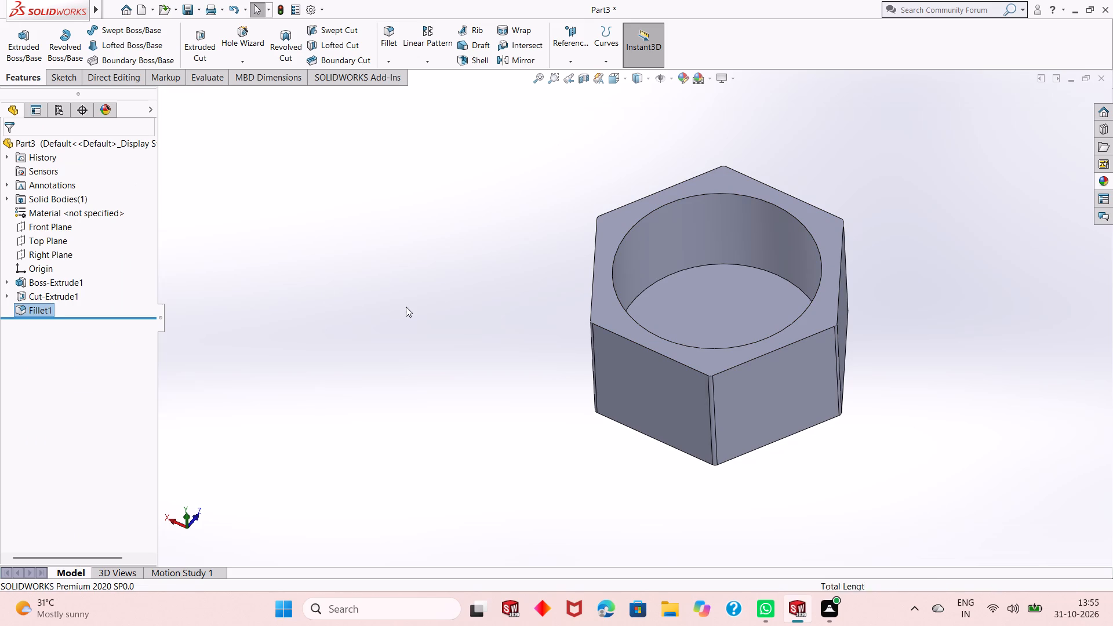
Examine the rounded vertical corners of the prism from several angles and distances.
scroll(642, 407, up, 2)
scroll(714, 327, down, 3)
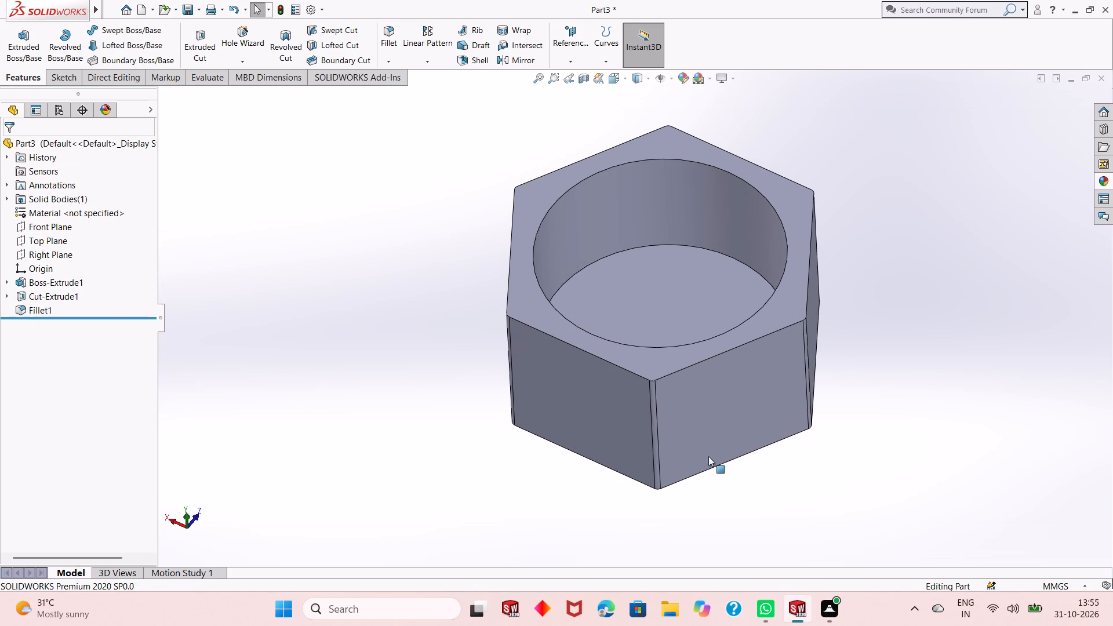
scroll(718, 414, down, 2)
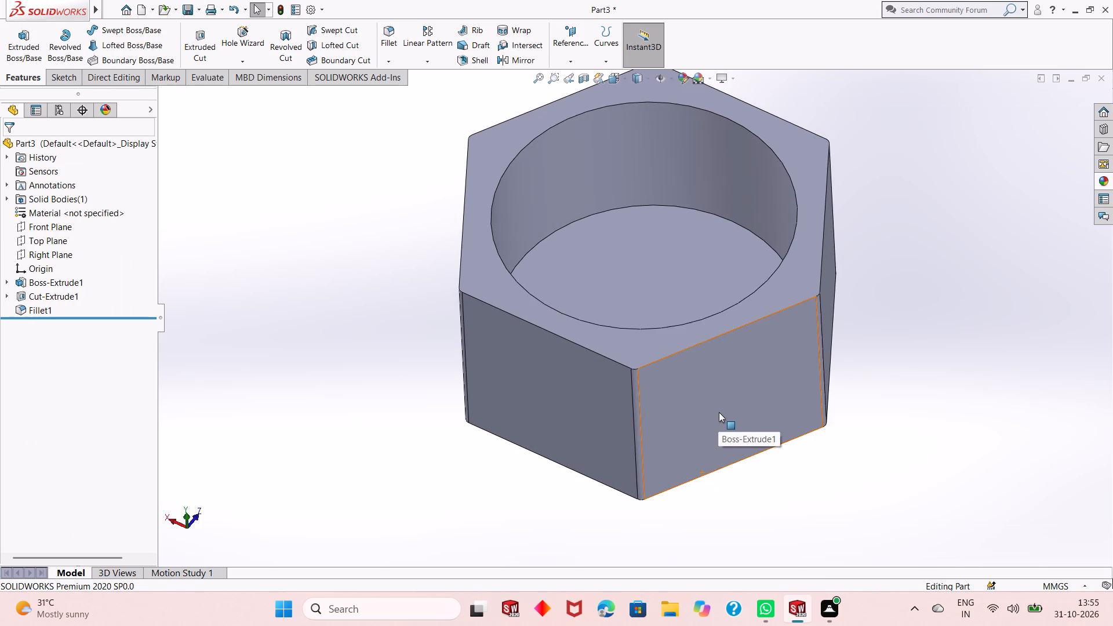
middle_drag(741, 496, 740, 417)
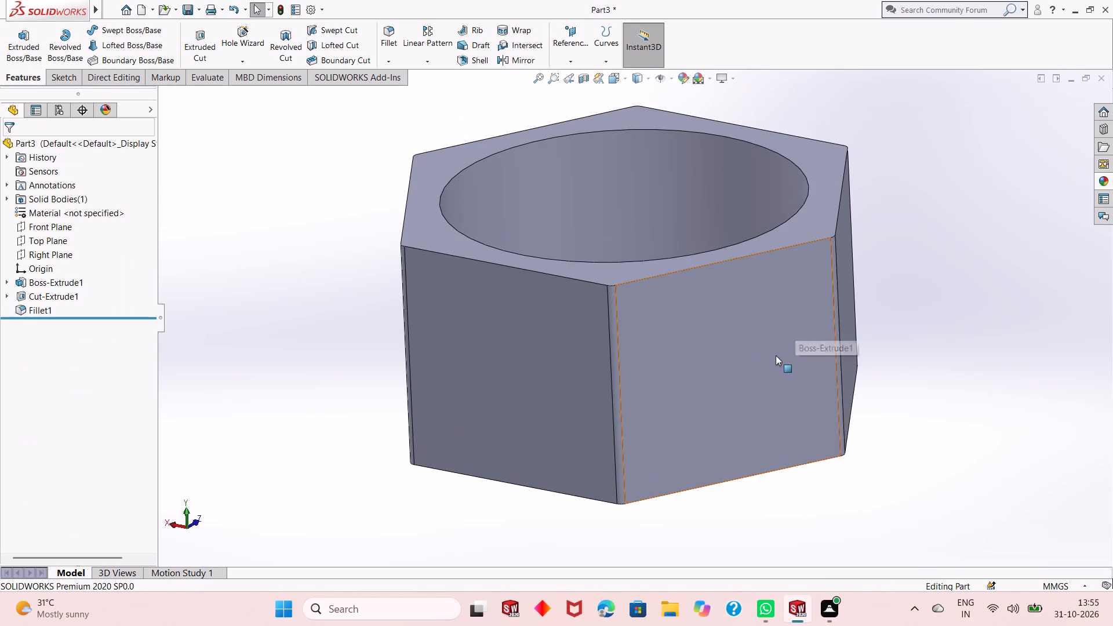
middle_click(774, 359)
scroll(774, 359, up, 1)
click(850, 253)
right_click(850, 252)
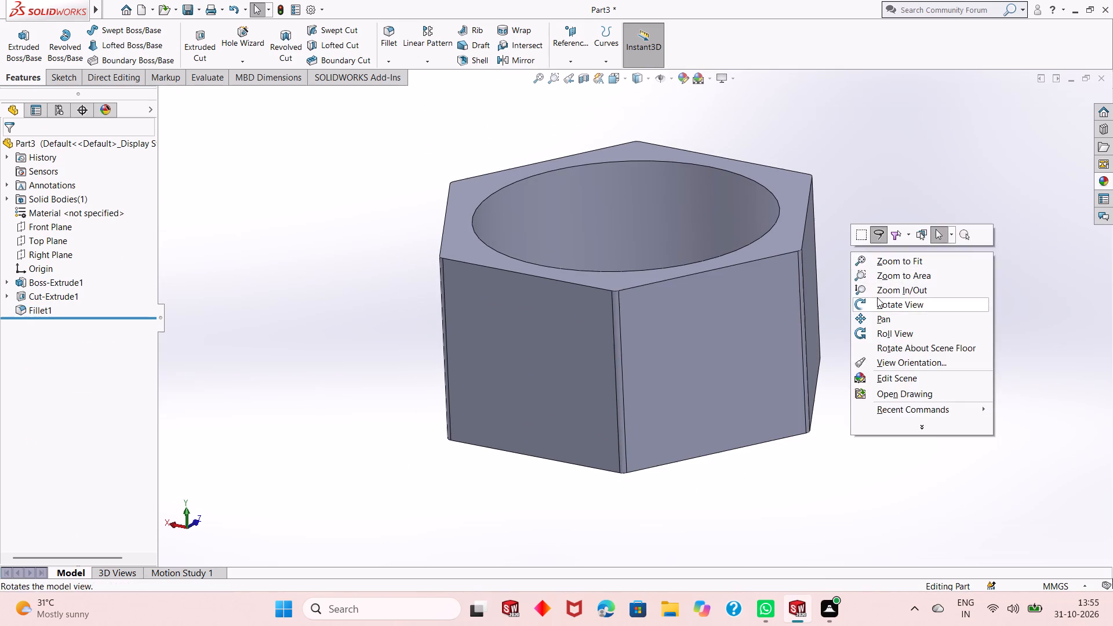
click(877, 302)
drag(733, 375, 763, 375)
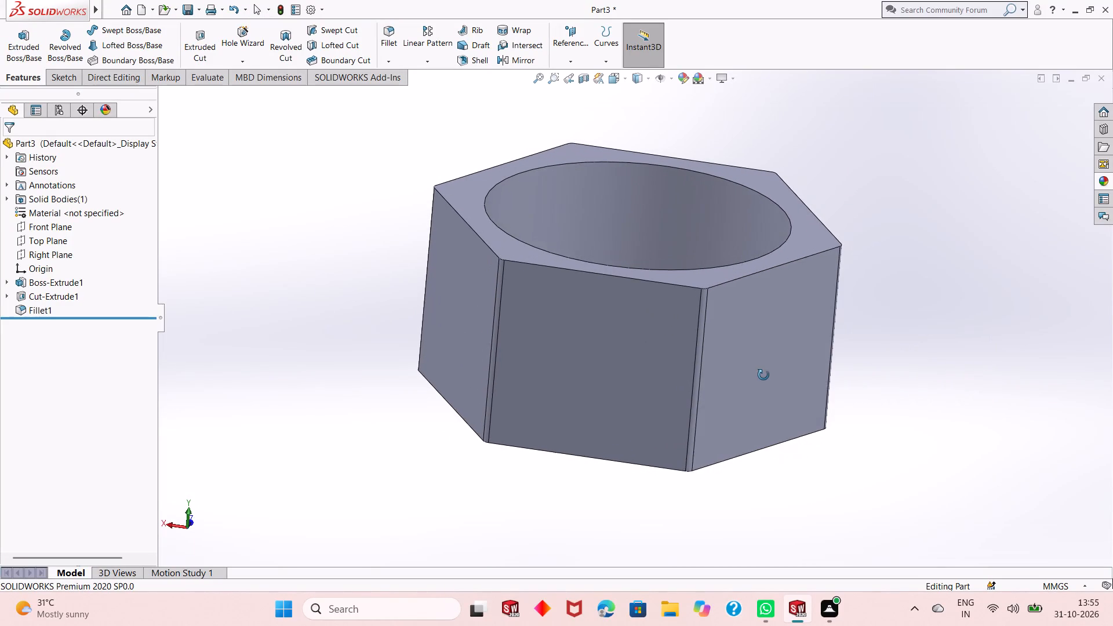
drag(763, 375, 763, 378)
scroll(752, 378, down, 3)
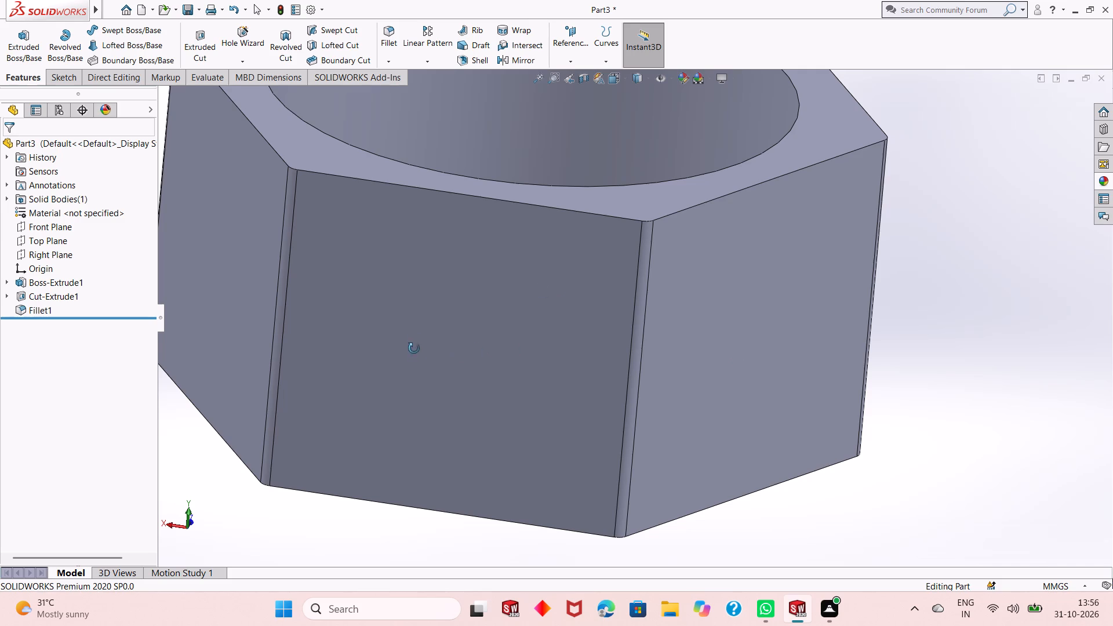
scroll(396, 319, up, 3)
click(281, 283)
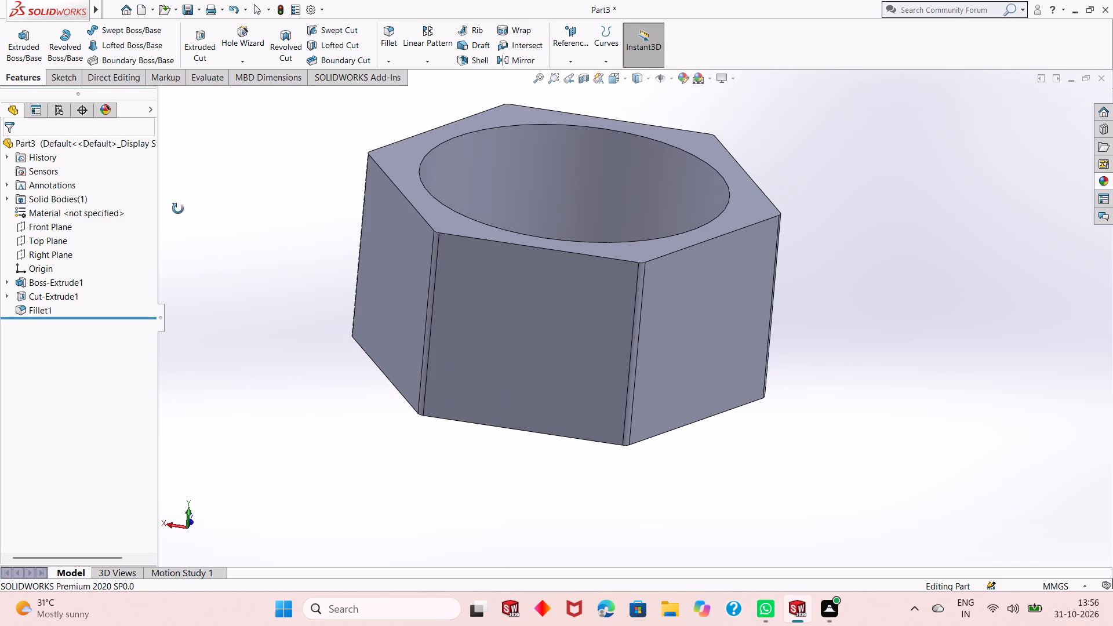
right_click(263, 196)
click(279, 205)
Edit the corner fillet feature and set its radius to 5 mm.
click(46, 307)
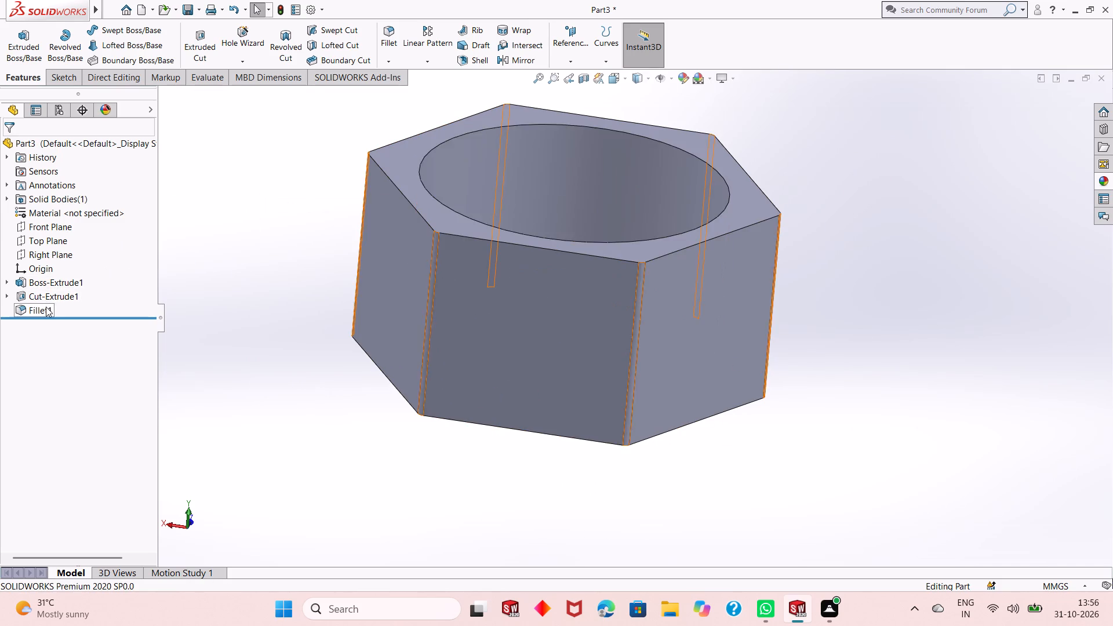
click(64, 278)
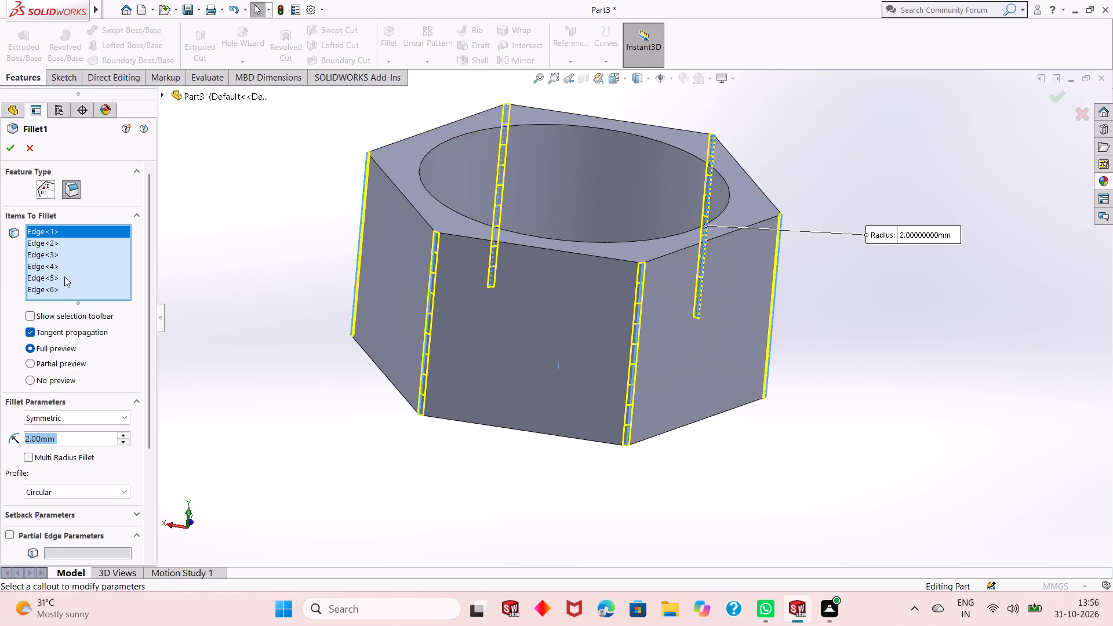
key(5)
key(Return)
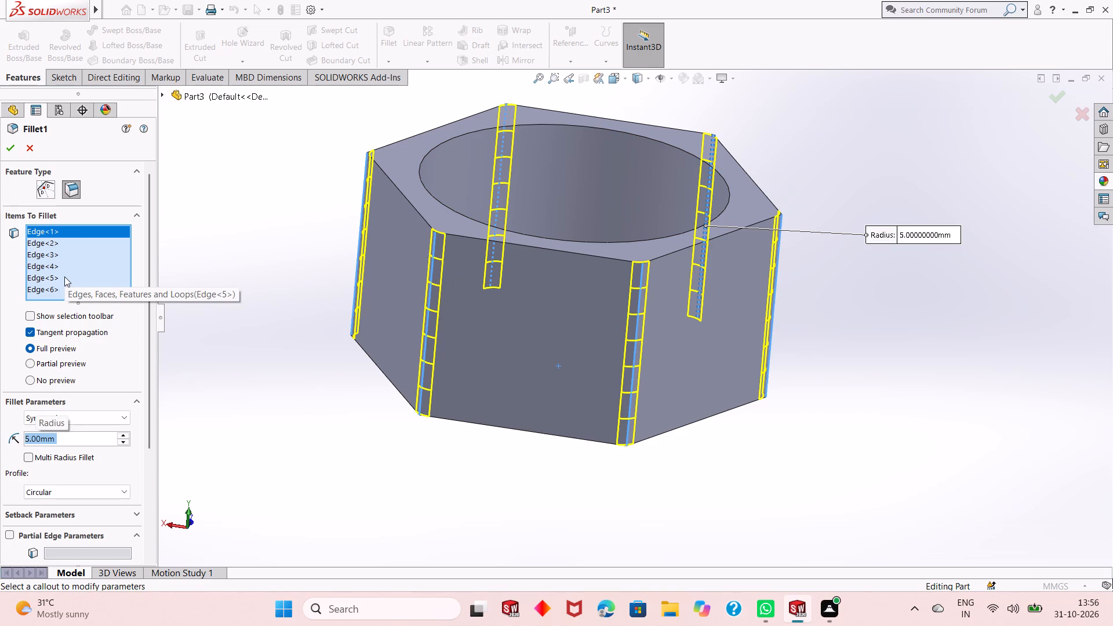
click(6, 150)
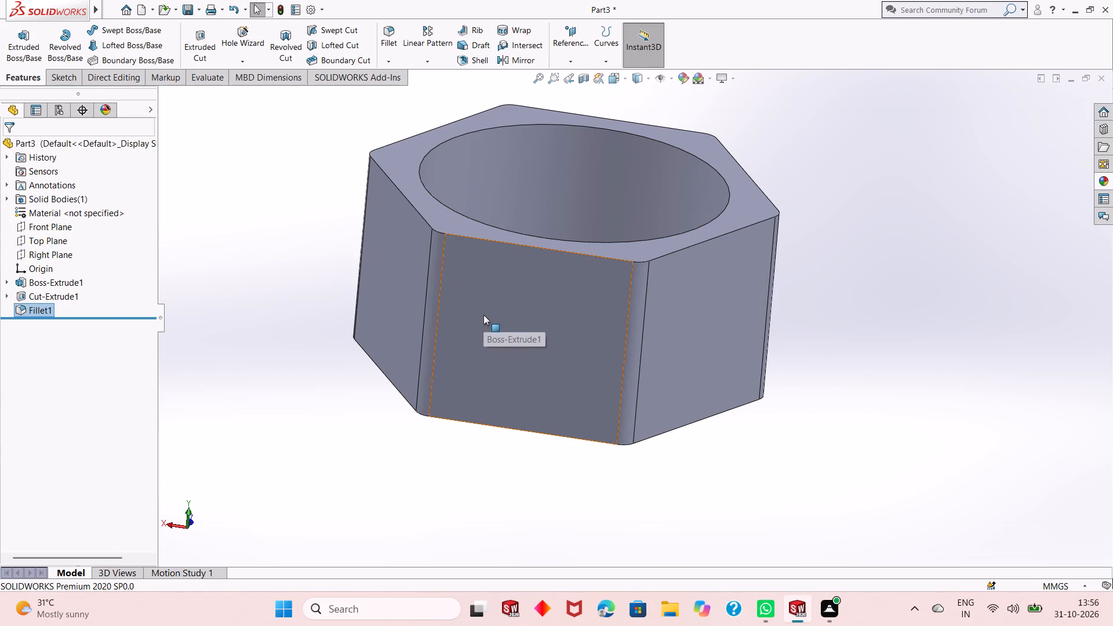
Open a new sketch on the prism's rear side face, parallel to the Front Plane, and view it face-on.
scroll(544, 240, down, 3)
scroll(542, 339, up, 4)
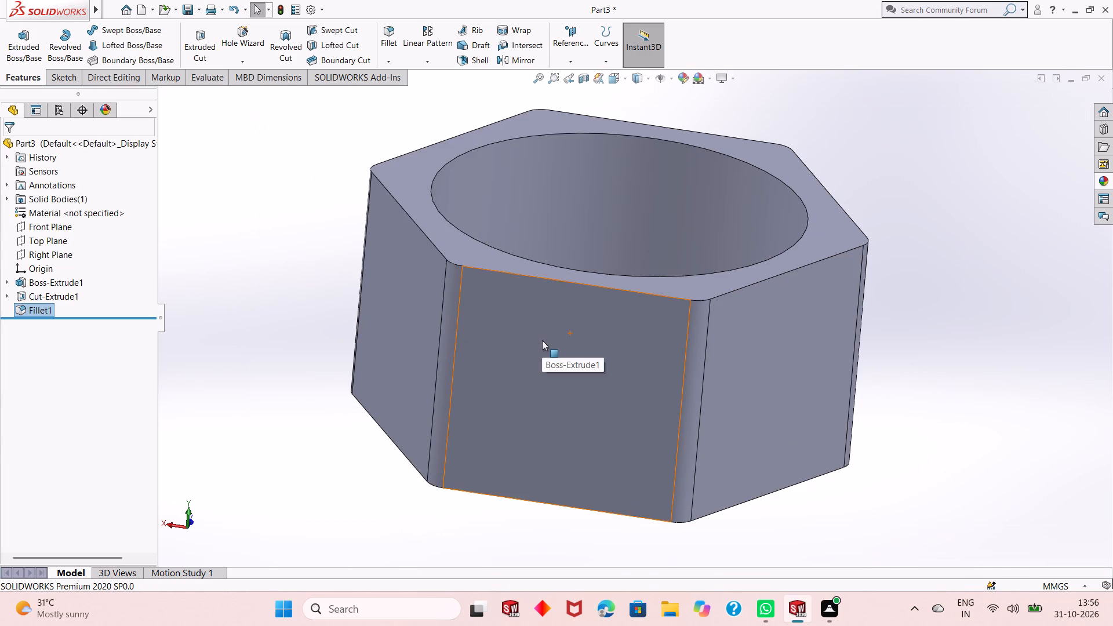
scroll(542, 340, up, 1)
scroll(570, 280, down, 1)
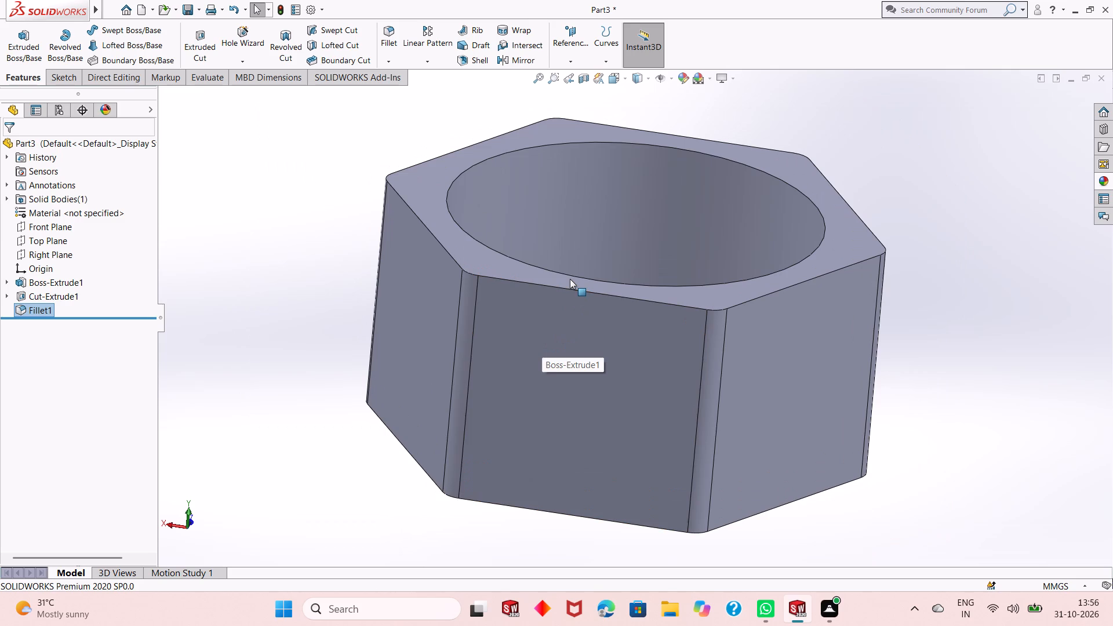
scroll(576, 315, up, 1)
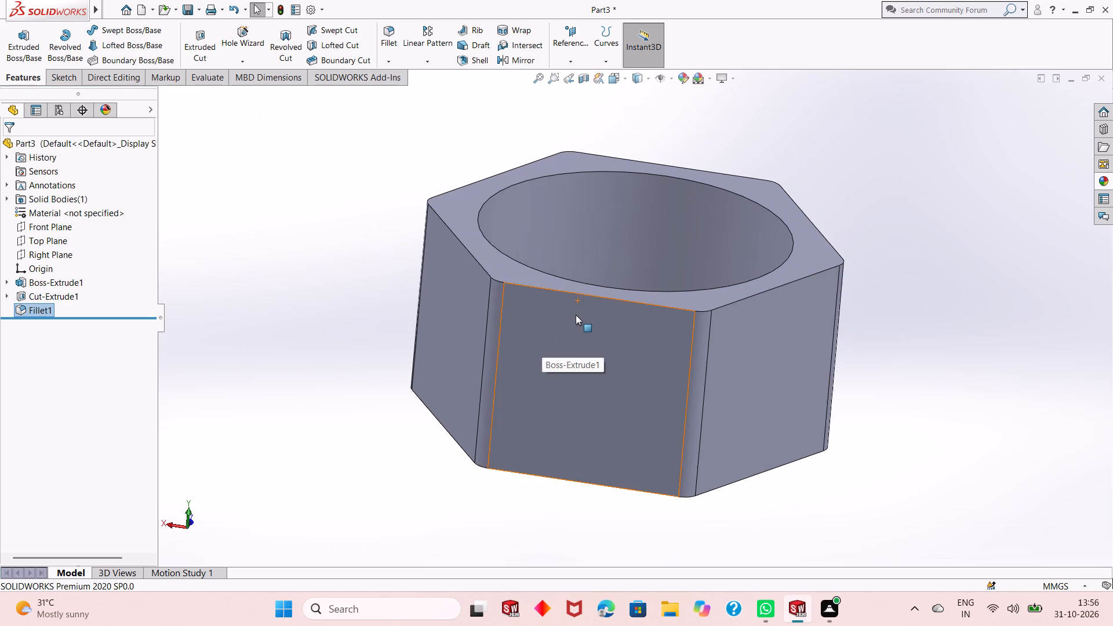
middle_drag(577, 316, 554, 354)
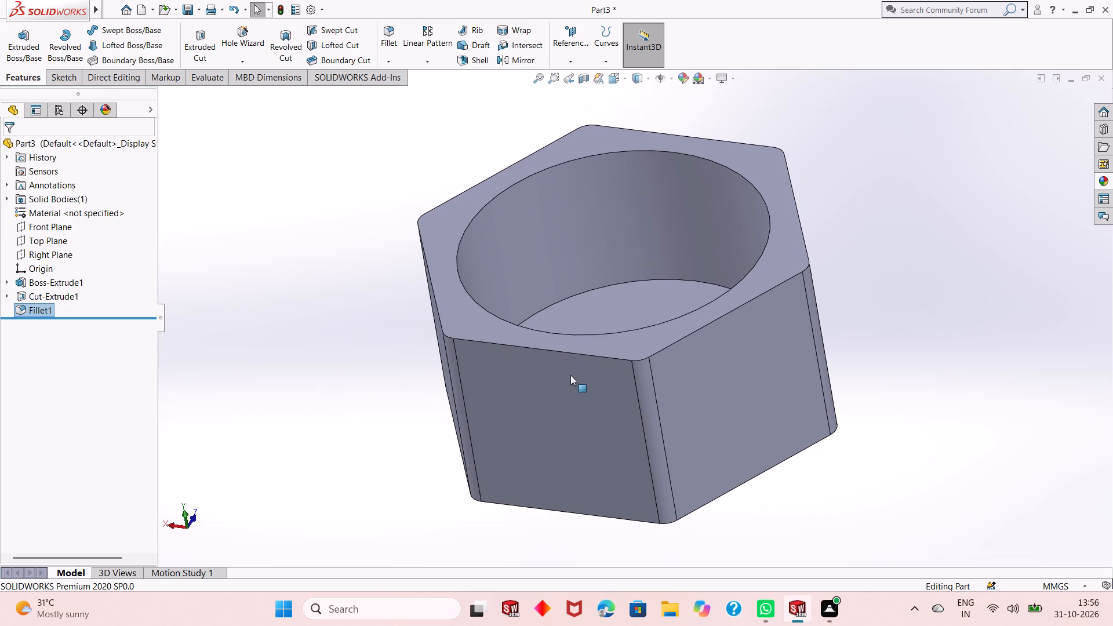
click(586, 378)
click(639, 343)
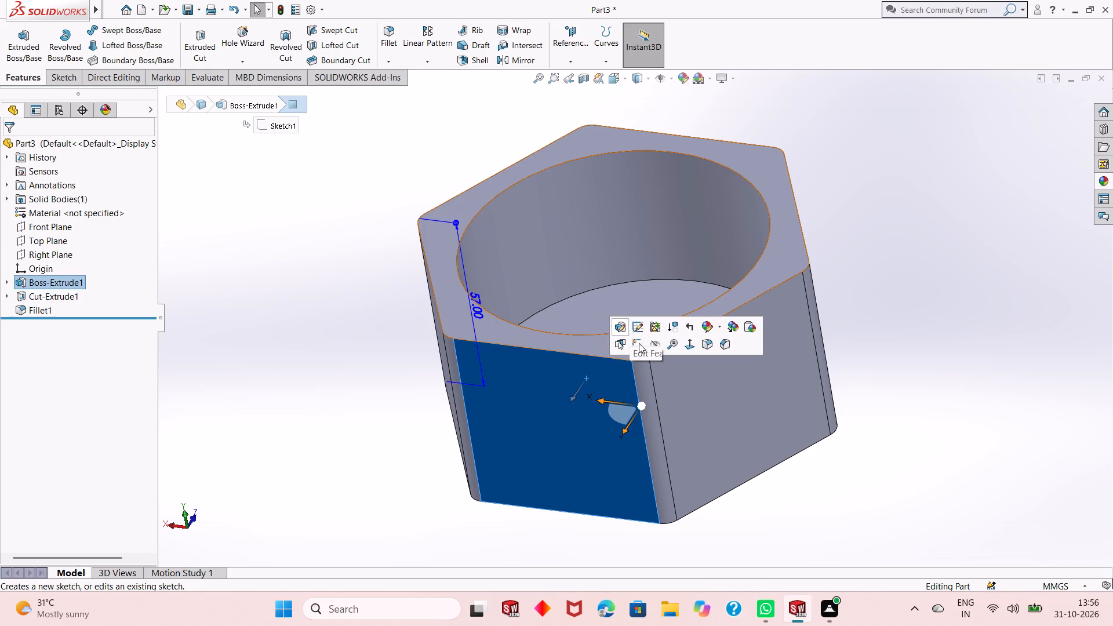
key(ctrl+8)
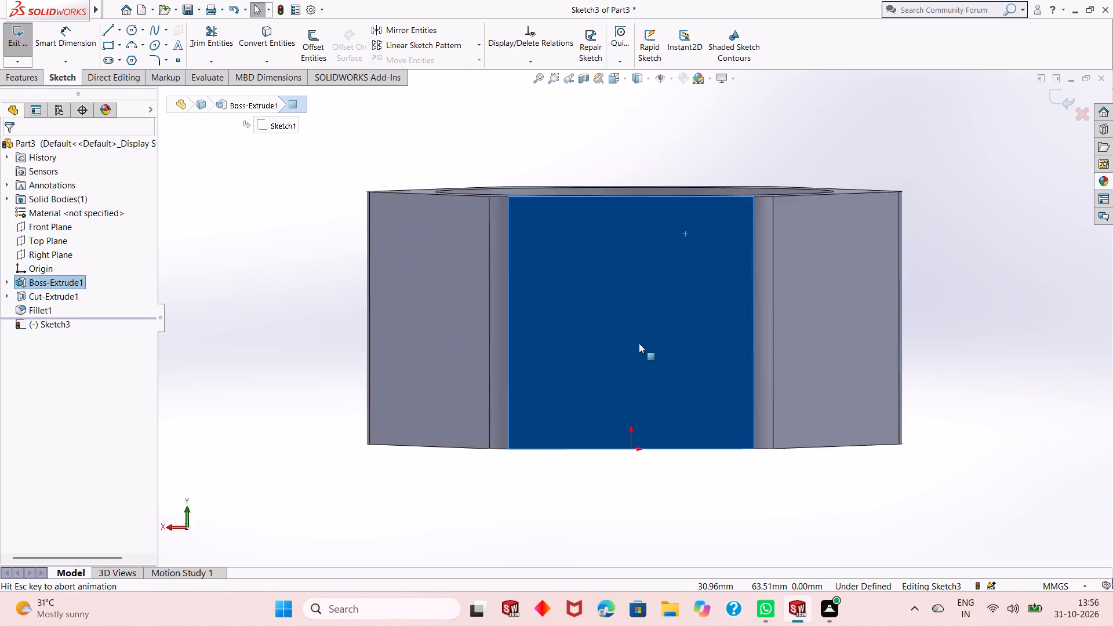
click(927, 297)
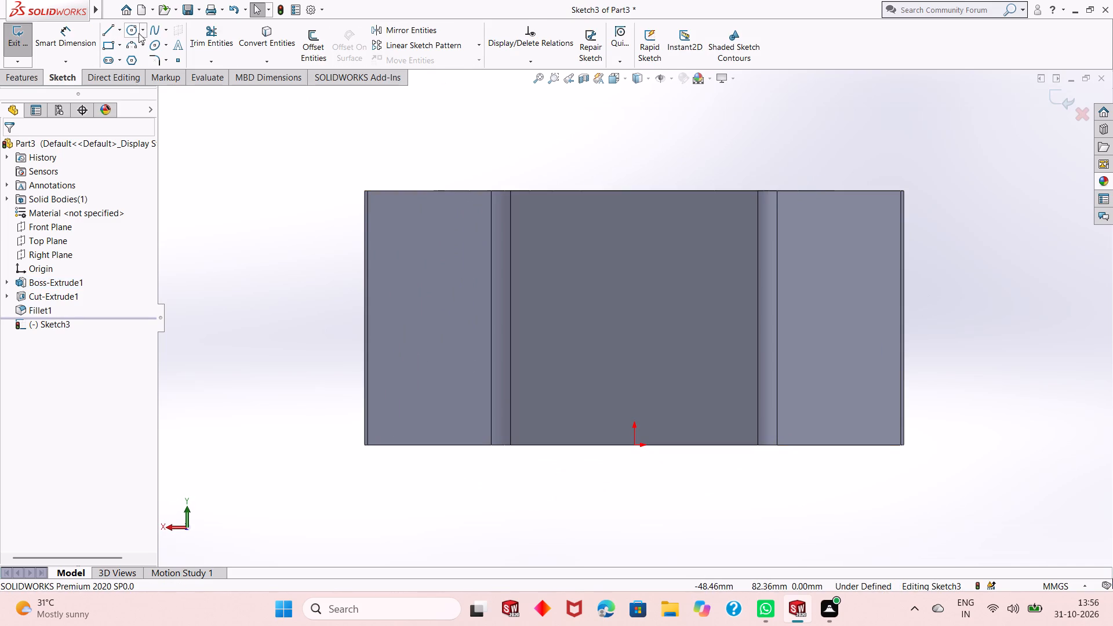
Sketch a circle about 31 mm in diameter on the side face, centred about 34 mm directly above the origin.
click(137, 33)
click(634, 293)
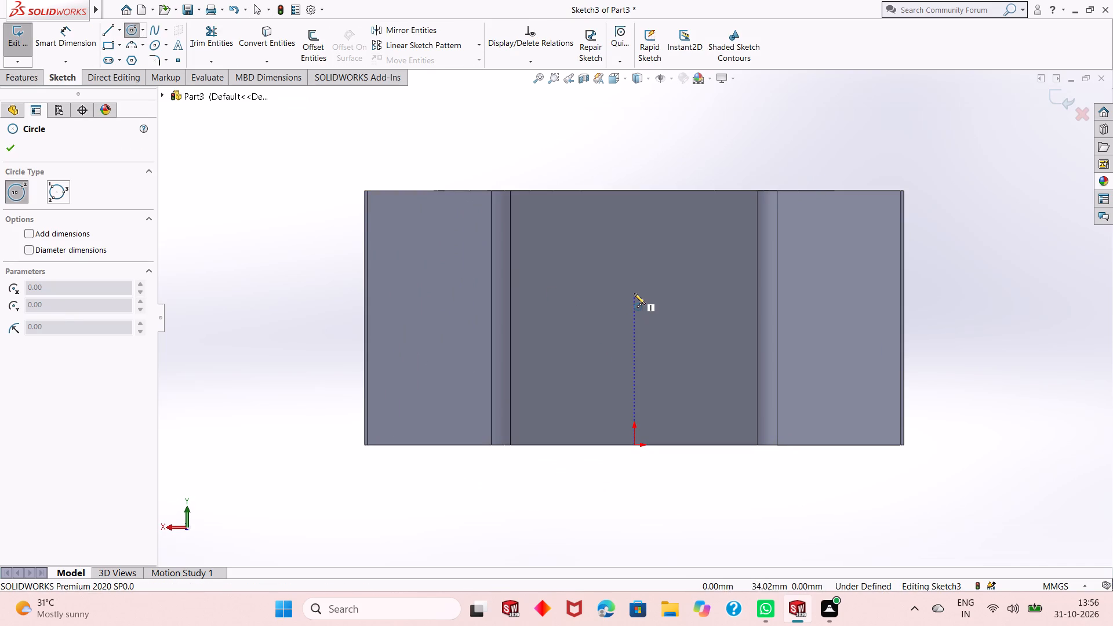
click(627, 362)
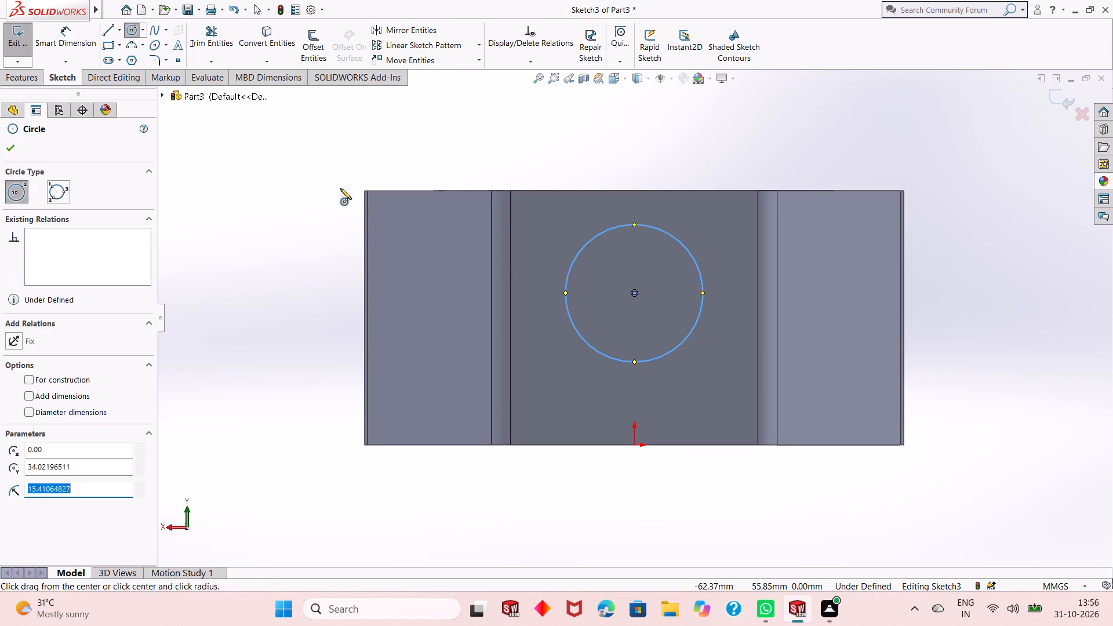
right_click(265, 162)
click(315, 173)
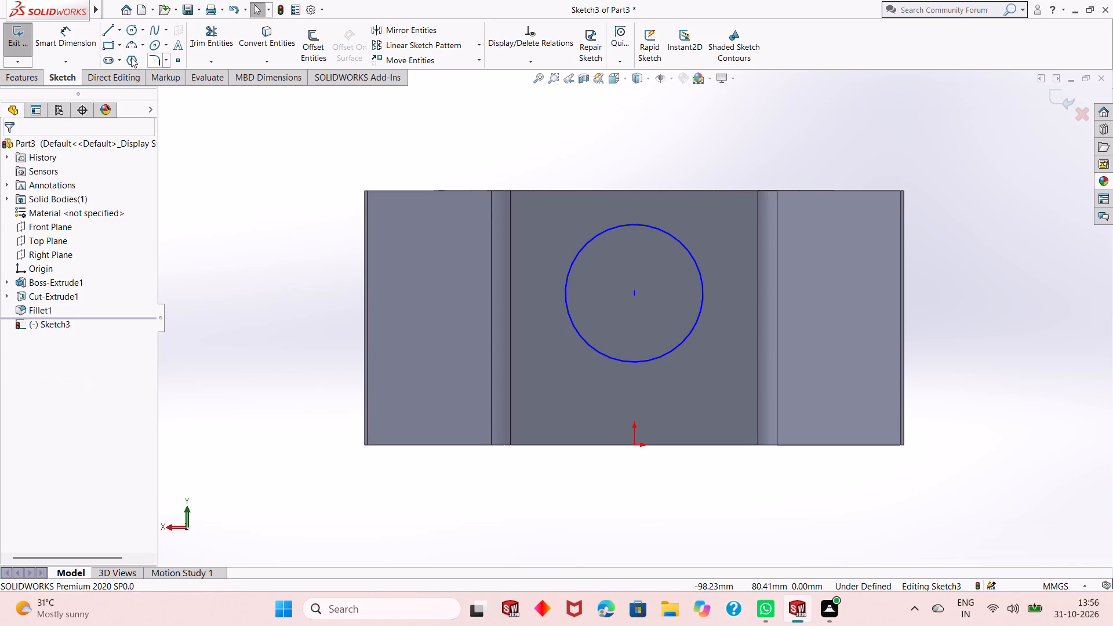
Dimension the circle's diameter as 36 mm.
click(70, 36)
click(610, 361)
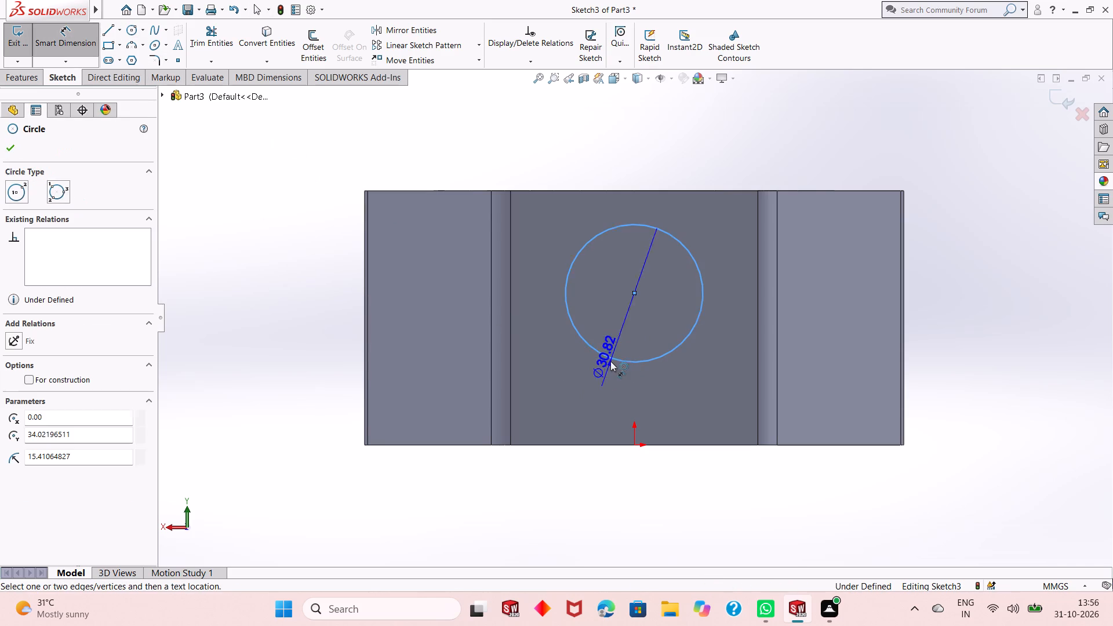
click(472, 500)
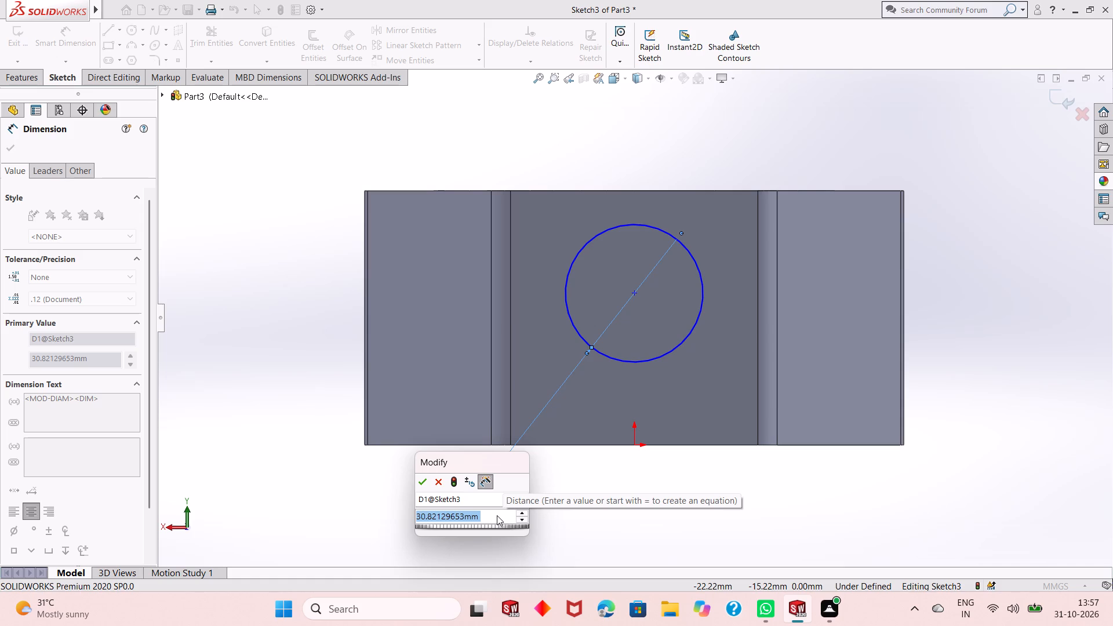
text(36)
key(Return)
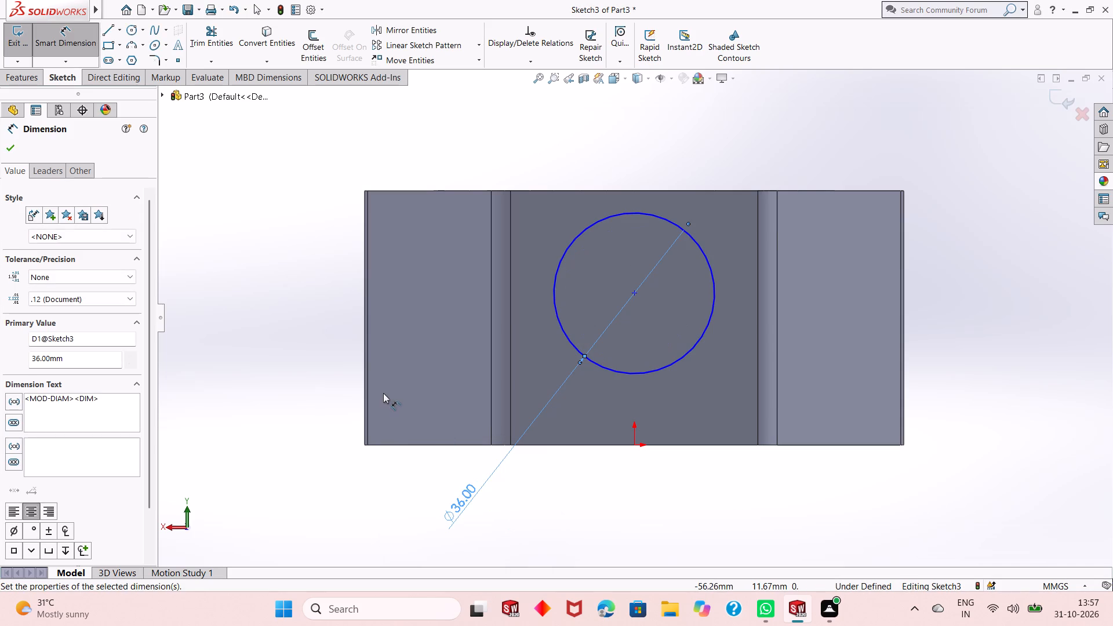
scroll(383, 393, up, 1)
right_click(318, 249)
click(301, 279)
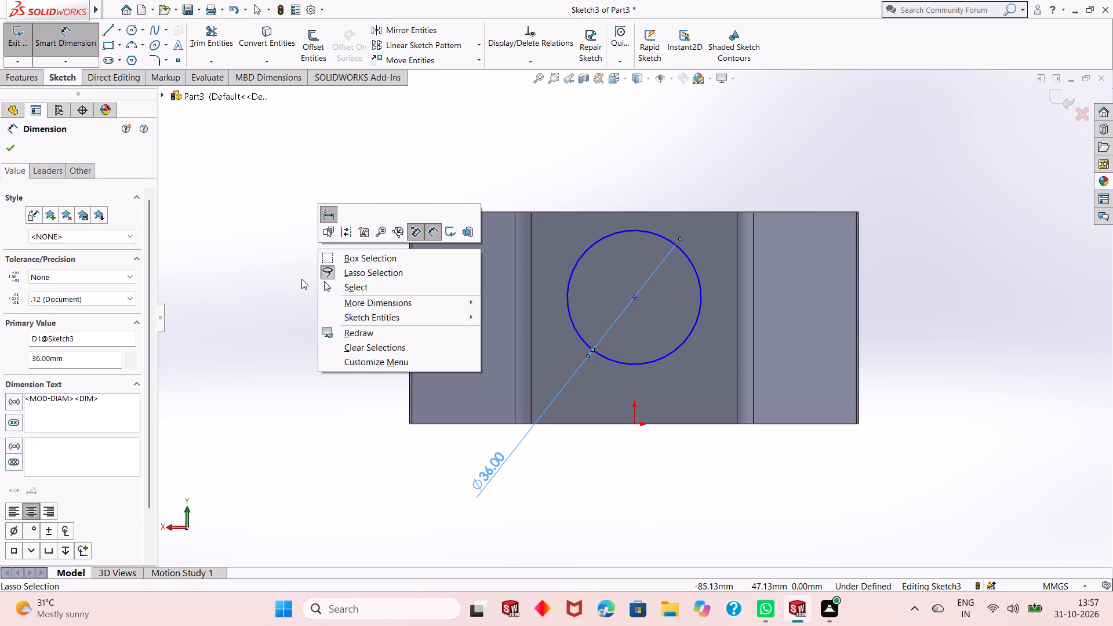
Dimension the height of the circle's centre above the face's bottom edge as 25 mm.
click(631, 299)
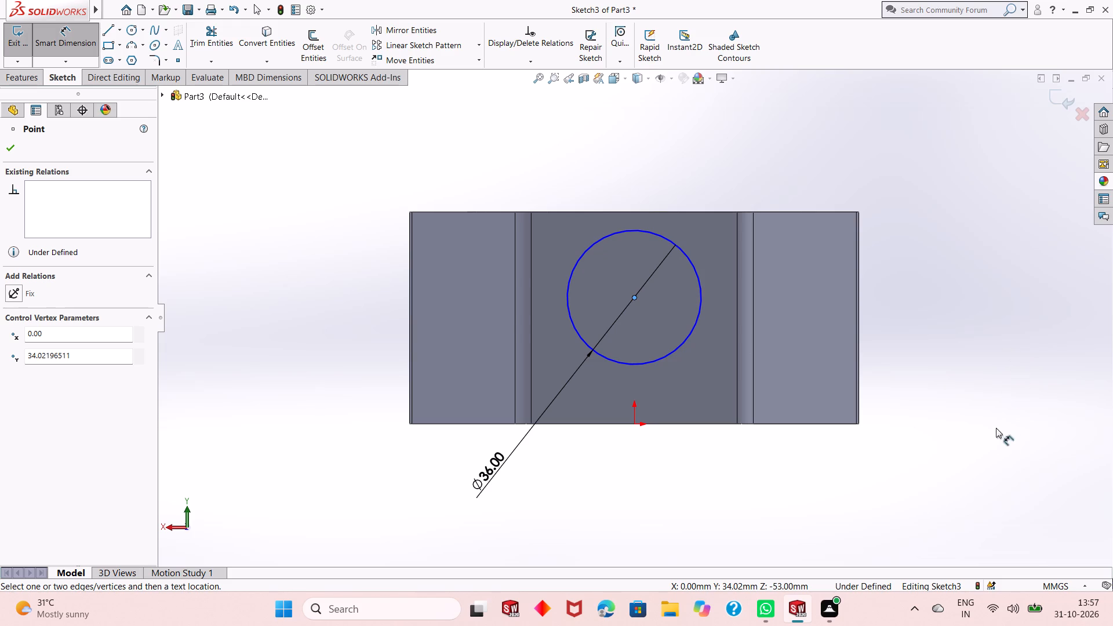
click(559, 424)
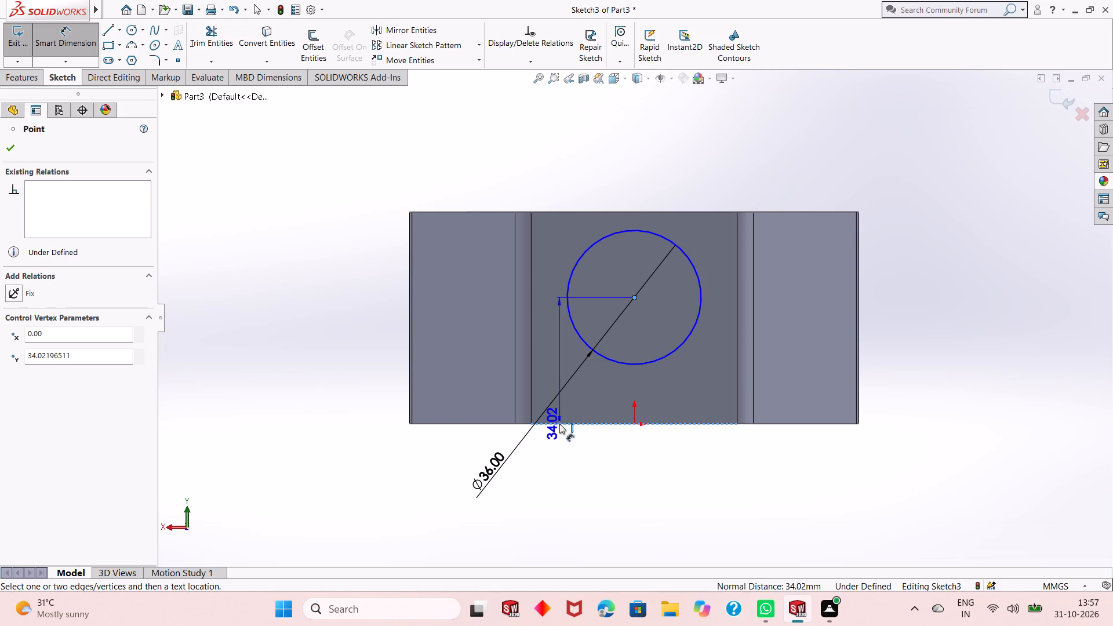
click(303, 425)
text(25)
key(Return)
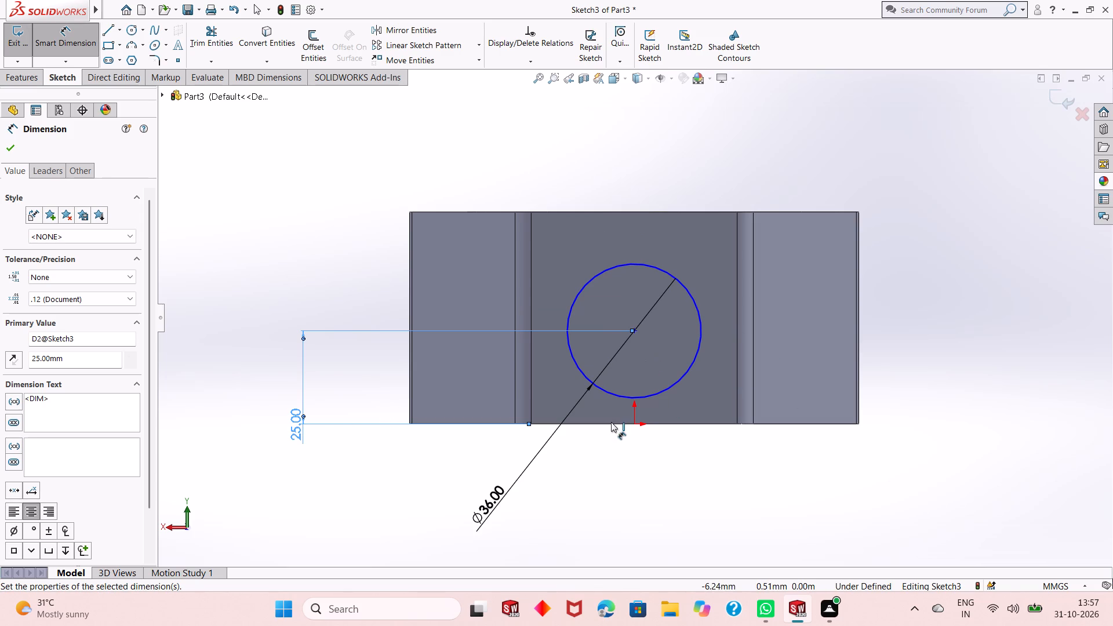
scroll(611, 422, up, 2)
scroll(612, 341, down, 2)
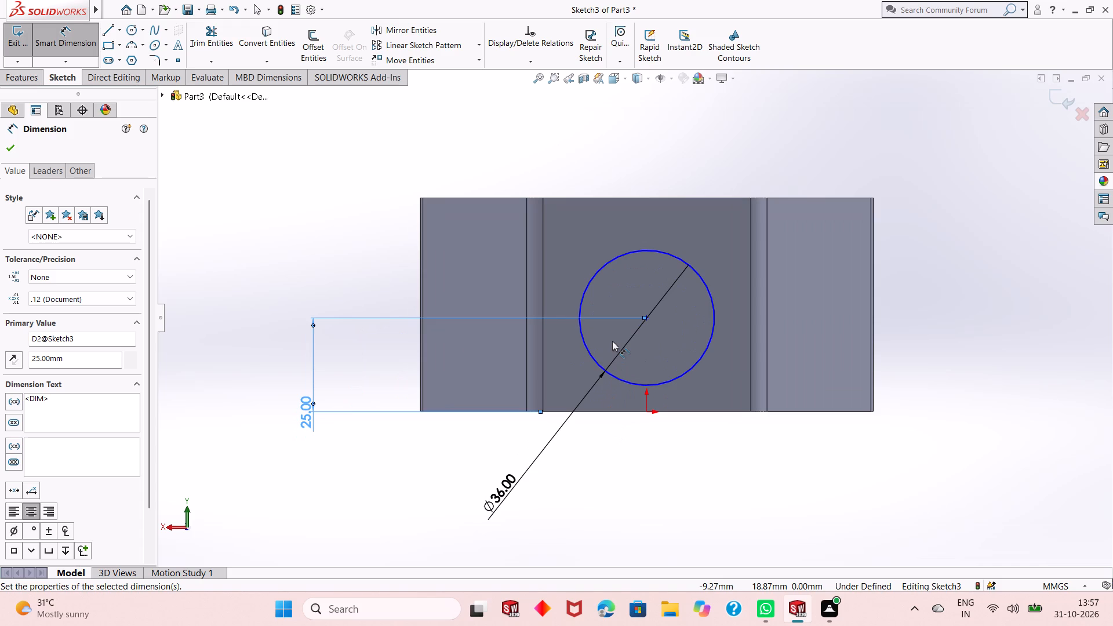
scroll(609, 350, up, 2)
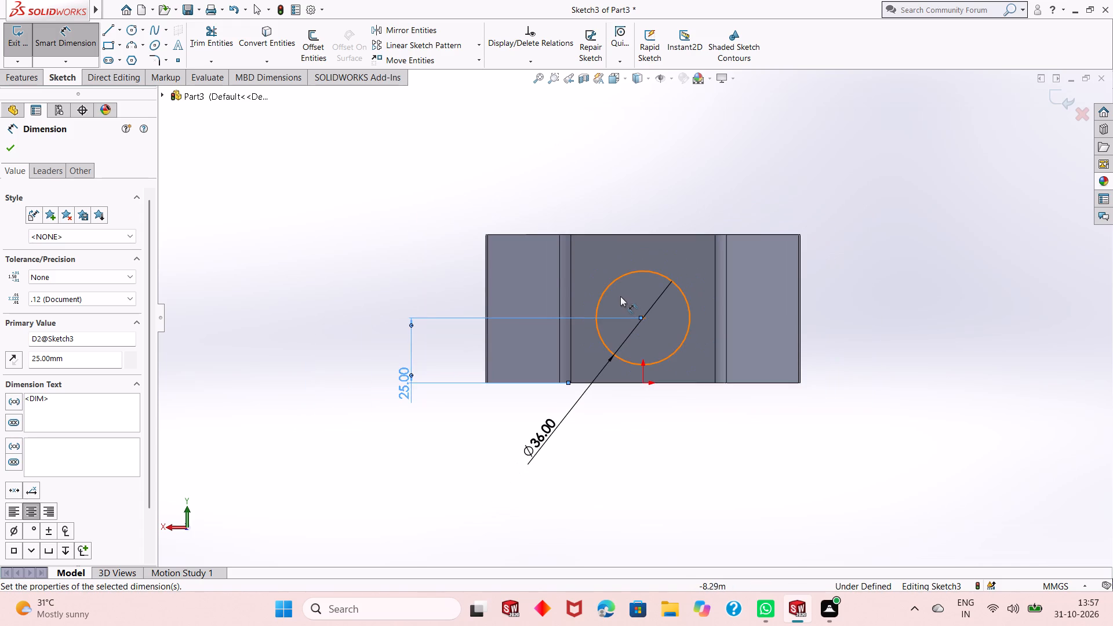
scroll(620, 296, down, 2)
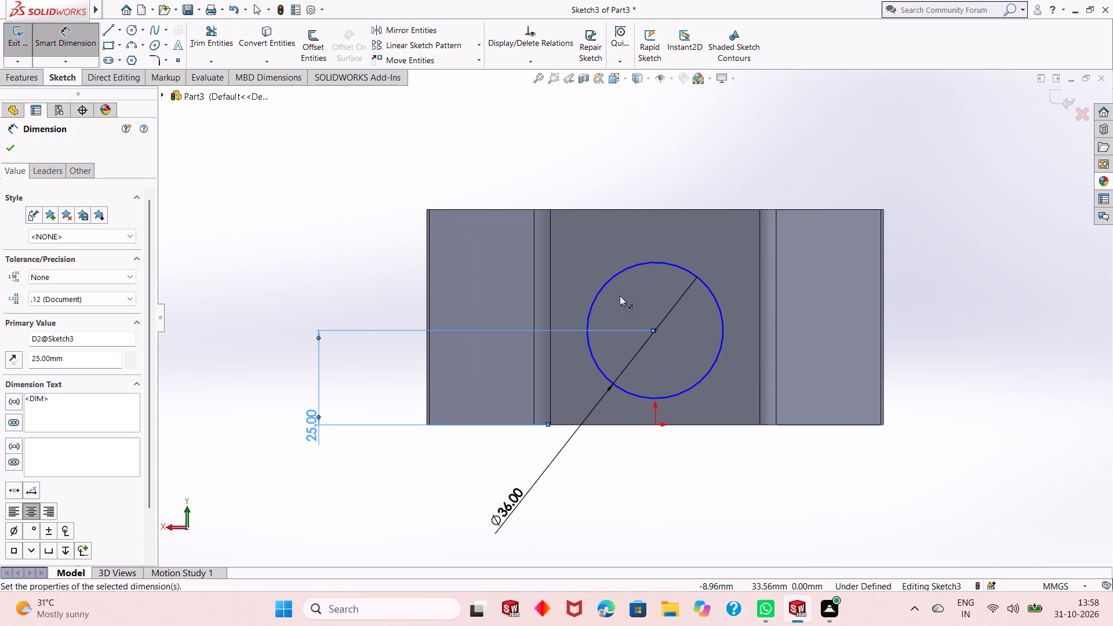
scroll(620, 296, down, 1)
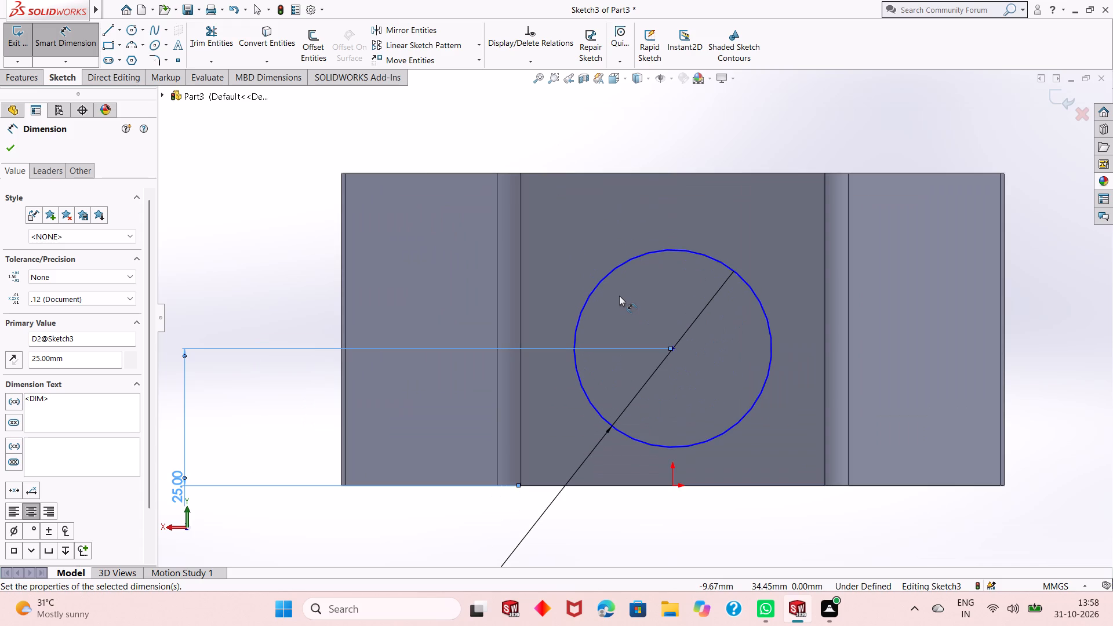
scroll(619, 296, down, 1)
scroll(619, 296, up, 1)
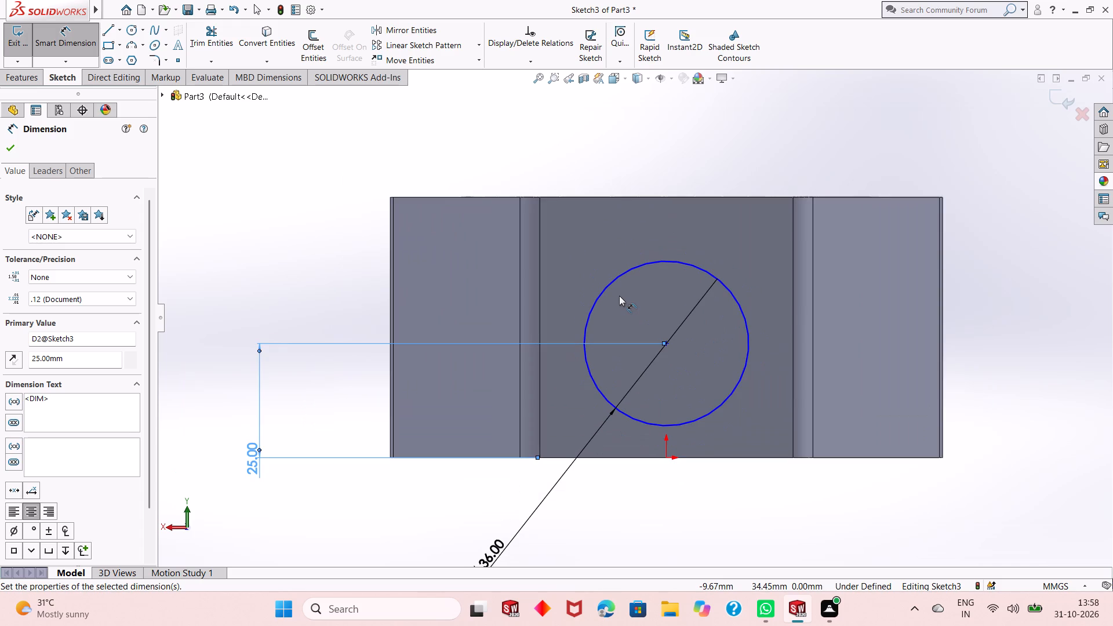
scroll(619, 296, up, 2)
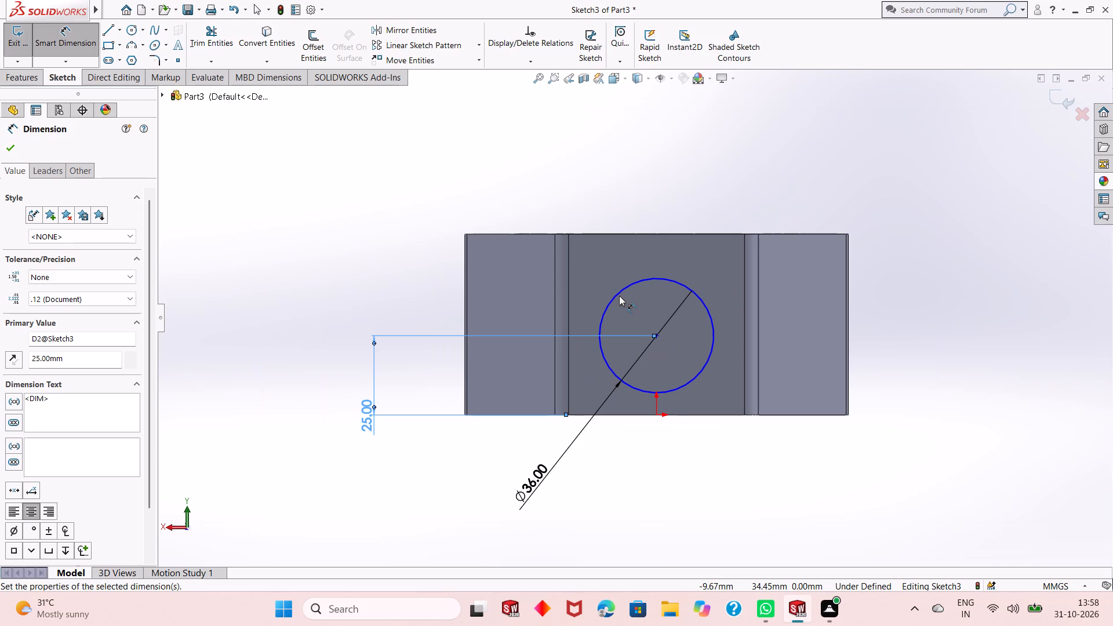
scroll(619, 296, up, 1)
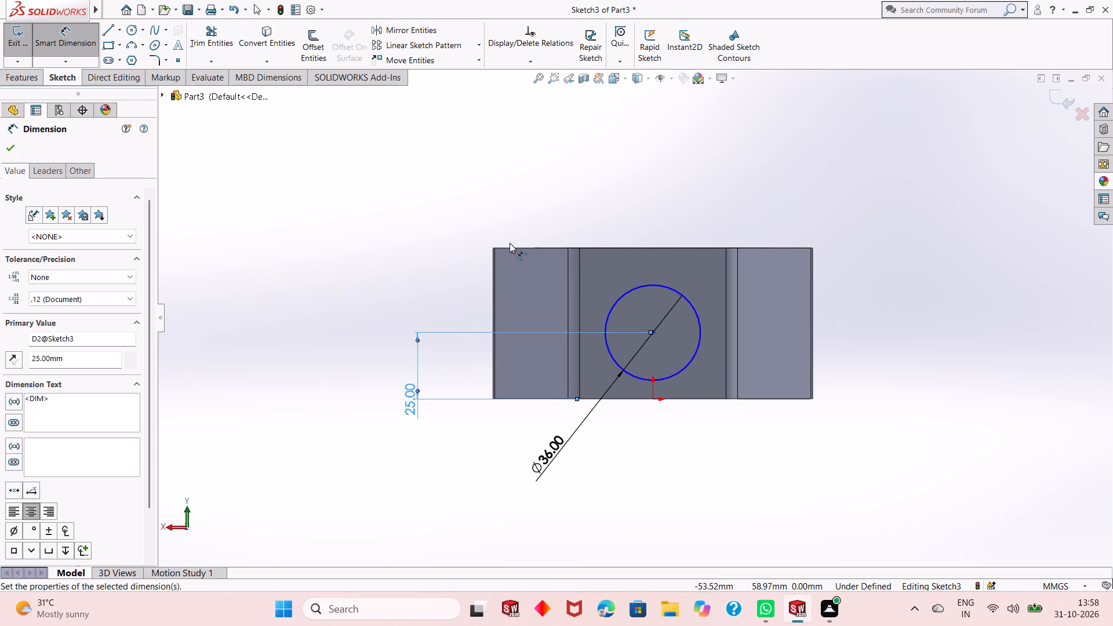
Set the circle centre's height dimension to half the part height, 57/2 (28.5 mm).
middle_drag(672, 358, 677, 361)
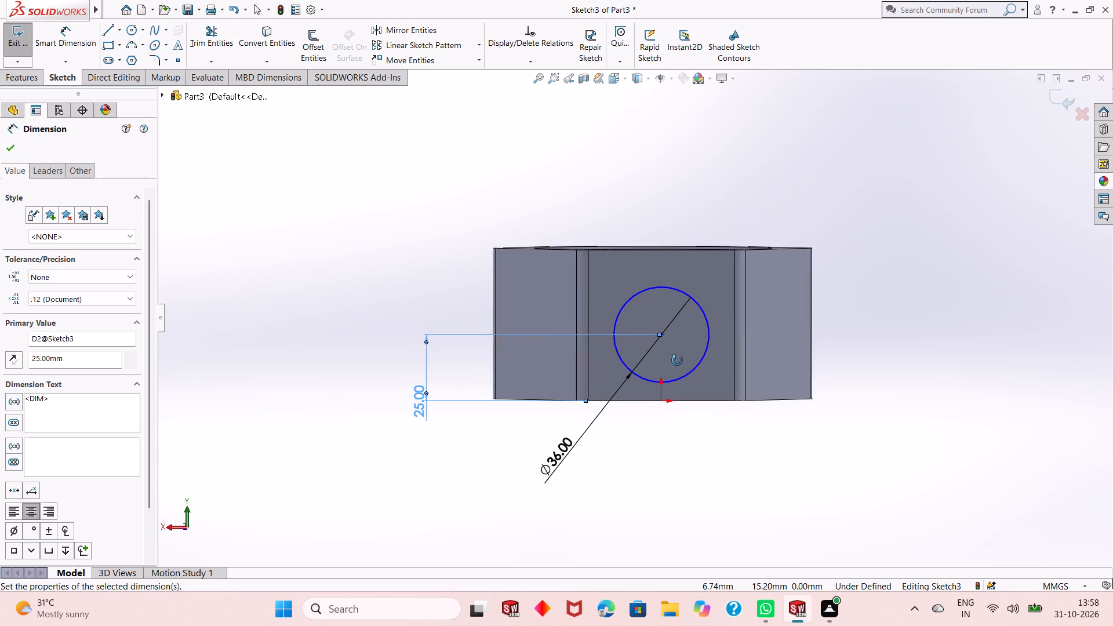
middle_drag(677, 361, 714, 369)
scroll(719, 328, down, 3)
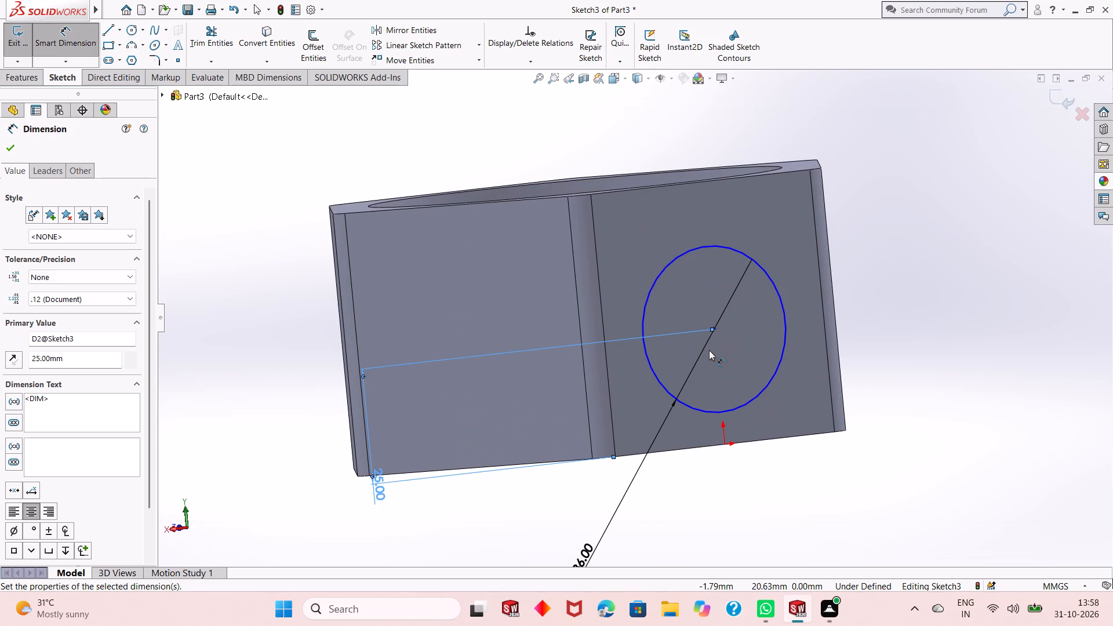
scroll(709, 350, up, 3)
middle_drag(514, 407, 497, 437)
double_click(448, 457)
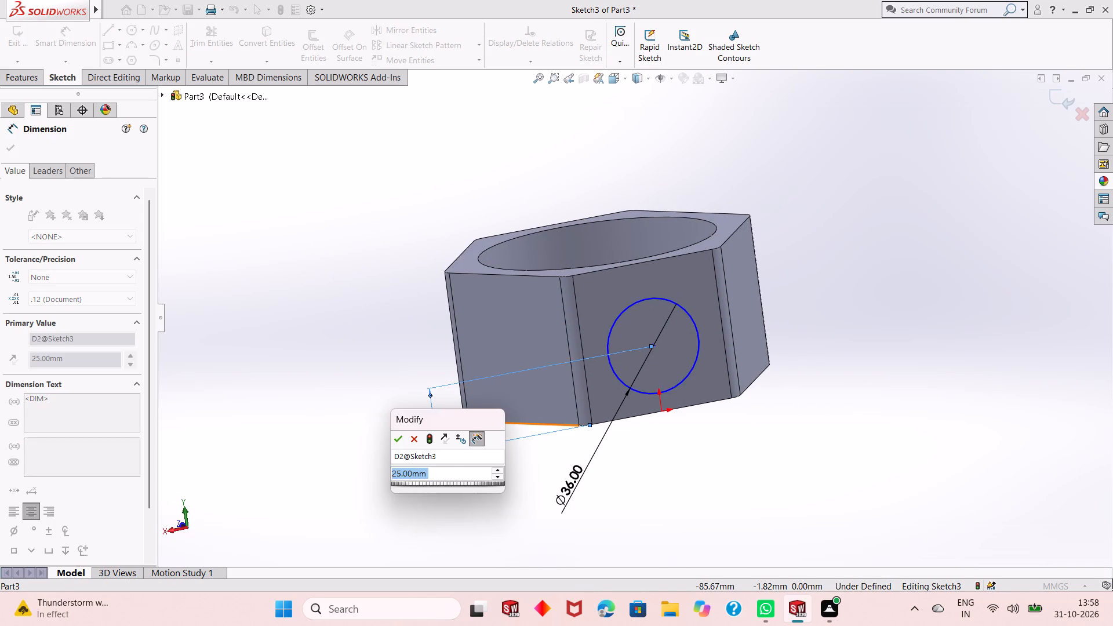
text(57/2)
key(Return)
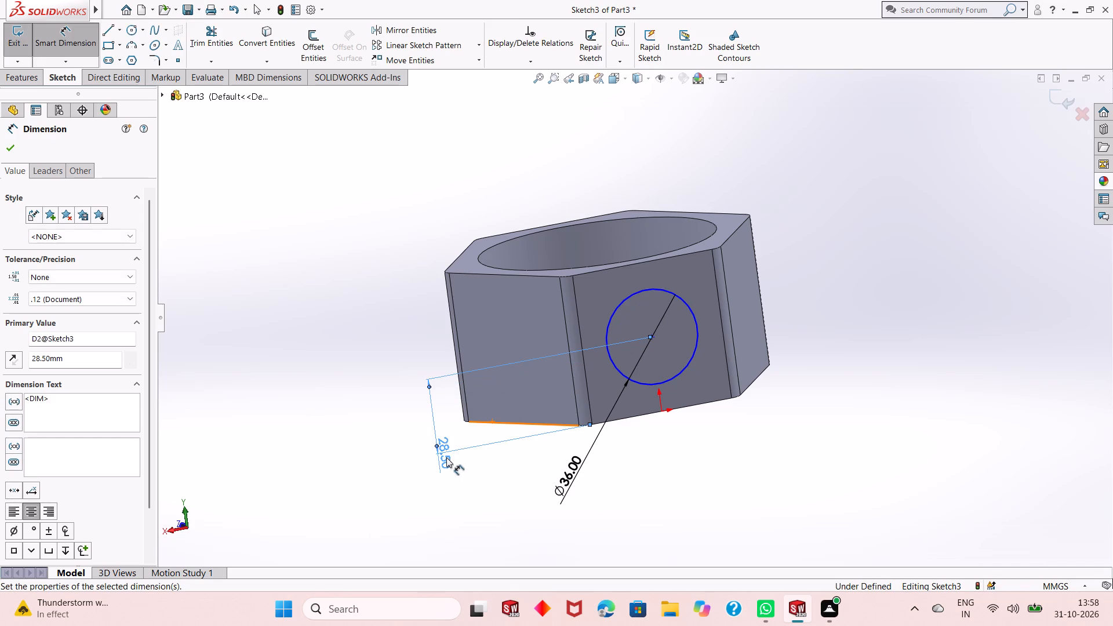
middle_drag(705, 370, 656, 361)
middle_drag(656, 361, 664, 383)
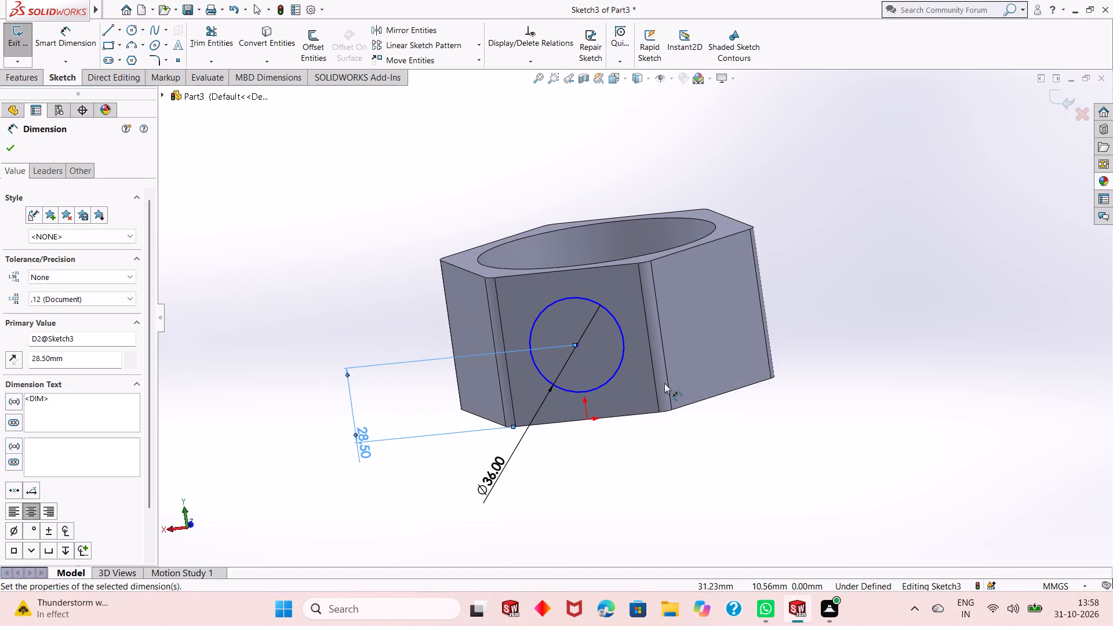
right_click(272, 235)
click(289, 271)
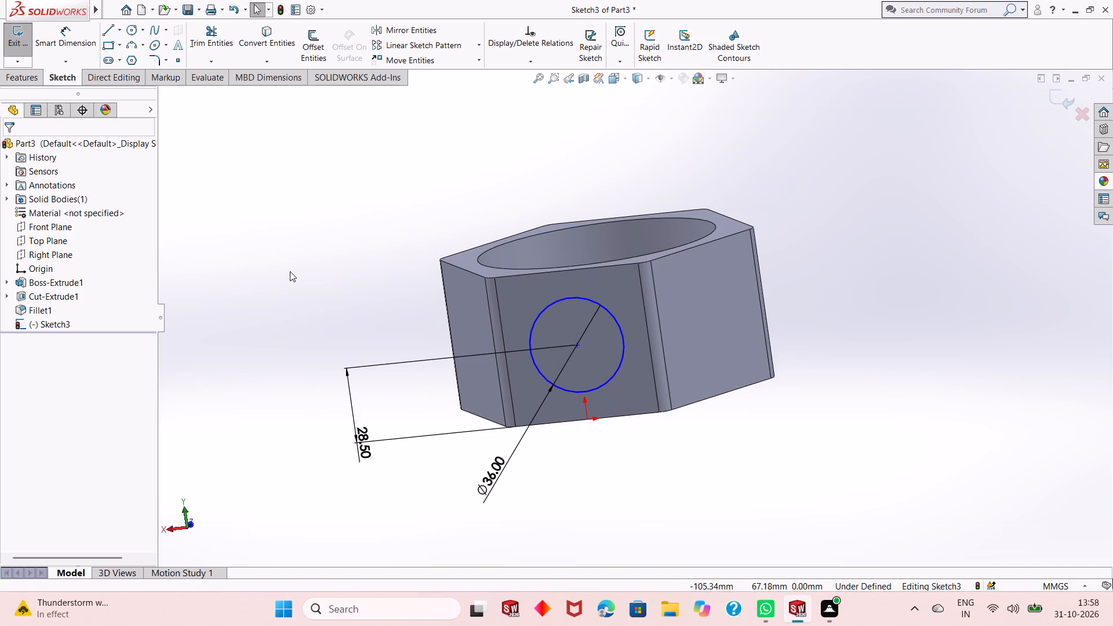
Add a Vertical relation between the circle's centre point and the origin, with the sketch viewed face-on.
key(ctrl+8)
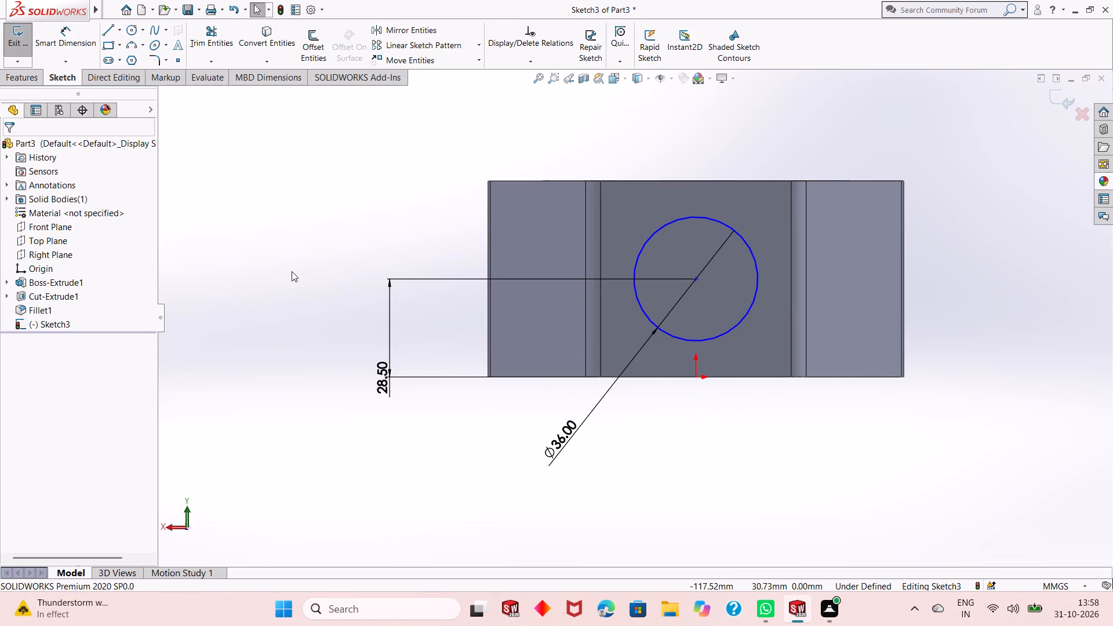
click(696, 278)
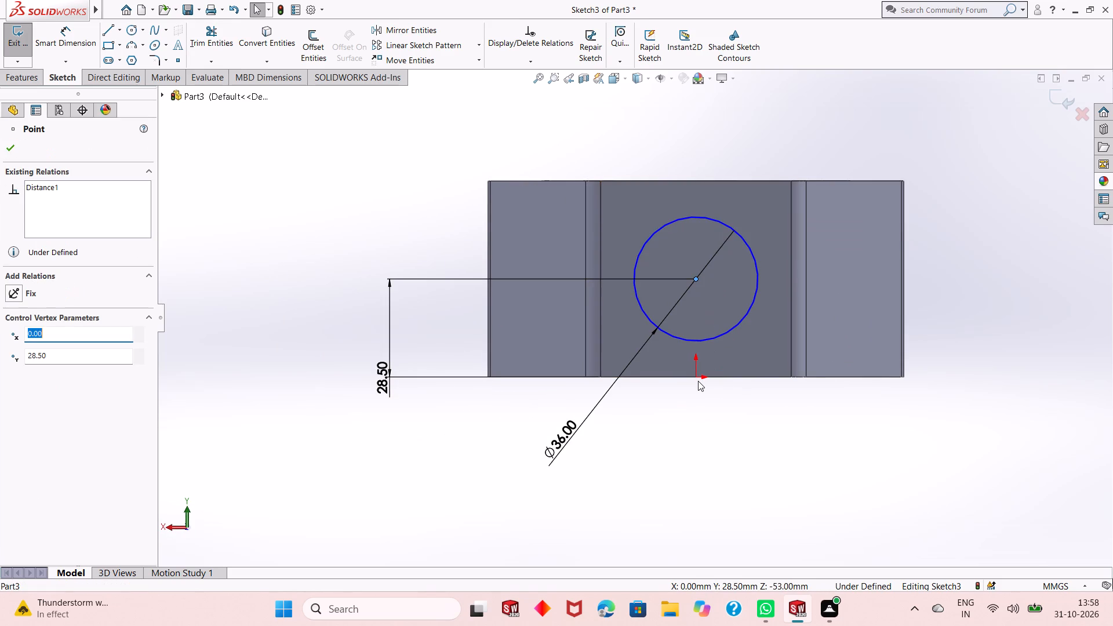
ctrl+click(694, 378)
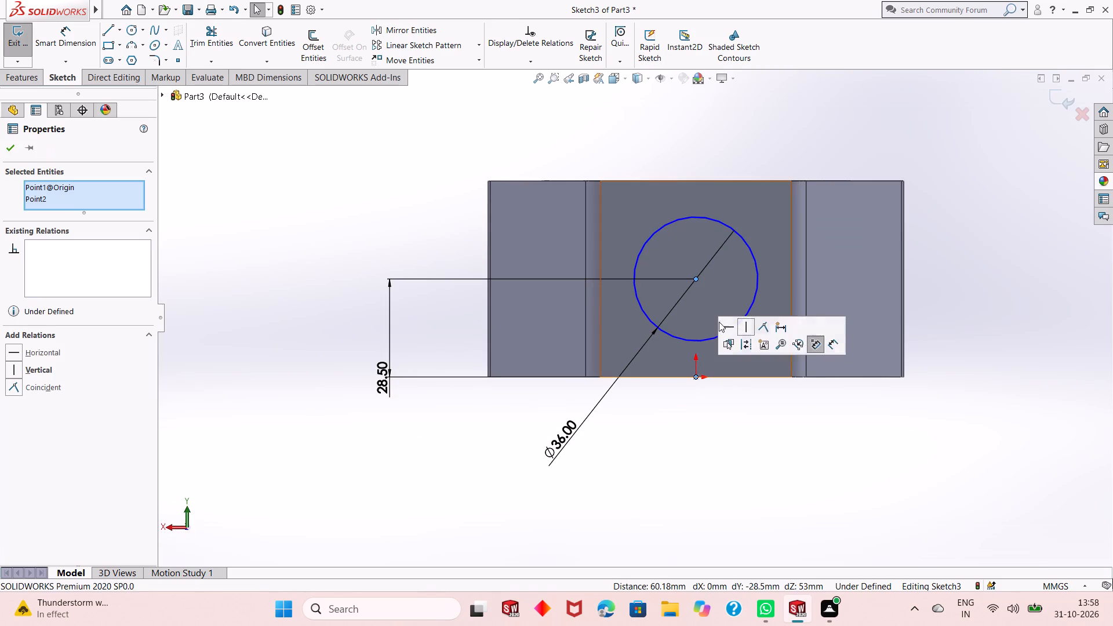
click(744, 326)
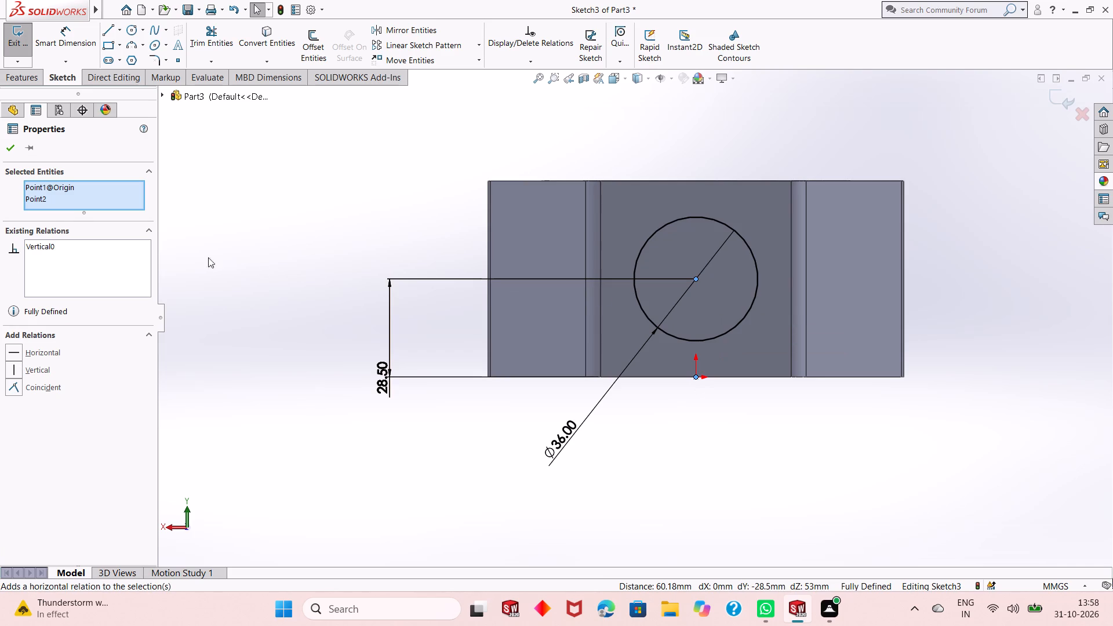
click(8, 151)
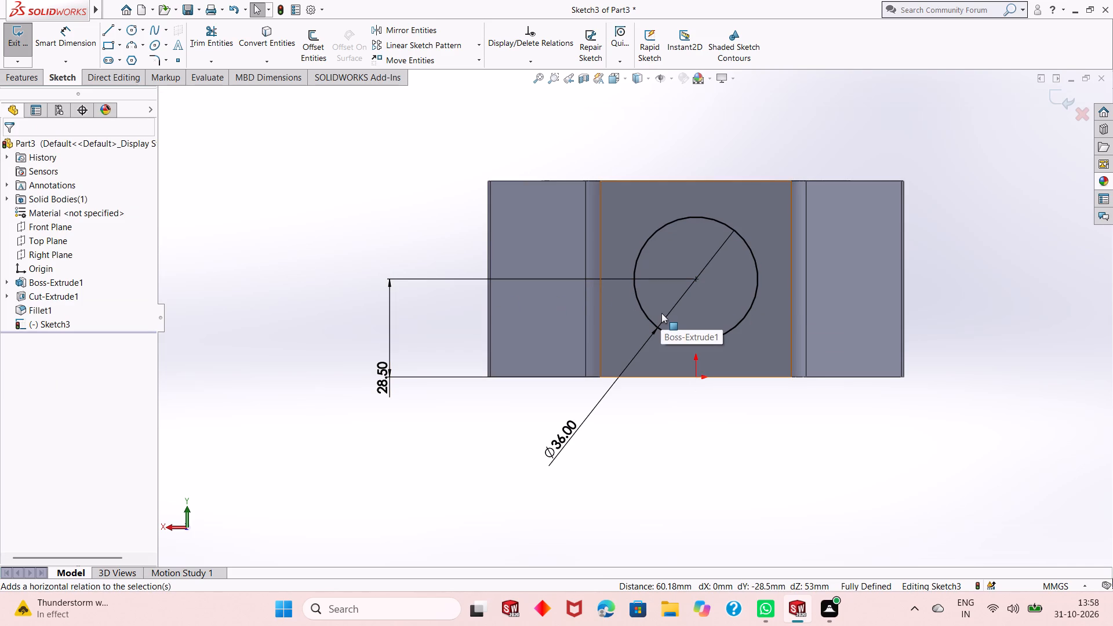
Sketch a larger circle about 46 mm in diameter, concentric with the 36 mm circle.
scroll(722, 276, down, 2)
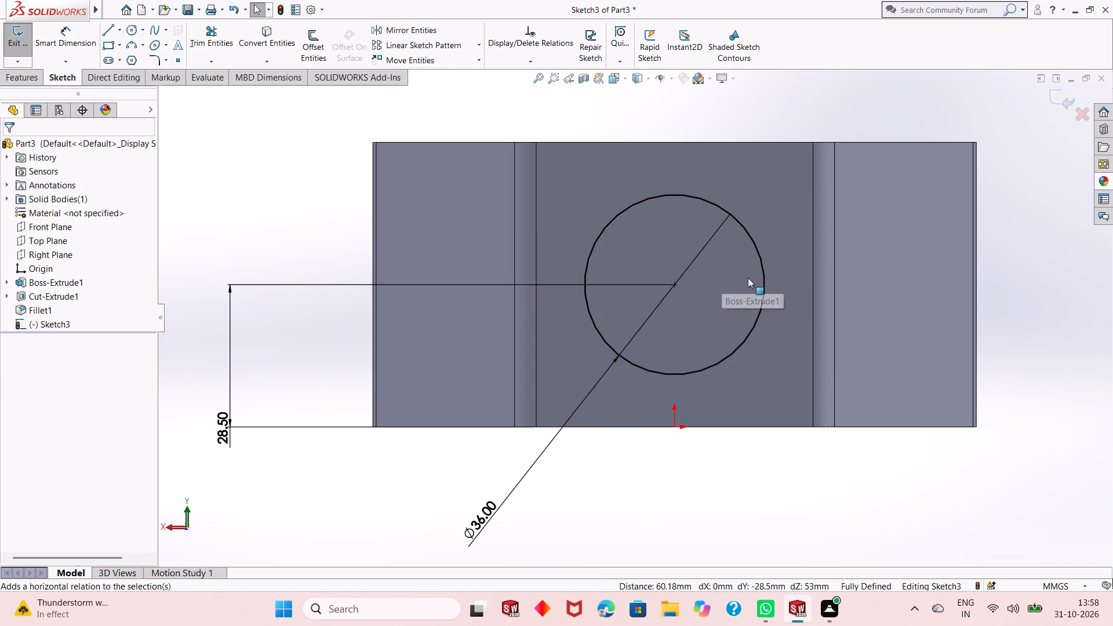
scroll(748, 277, down, 3)
scroll(635, 342, up, 5)
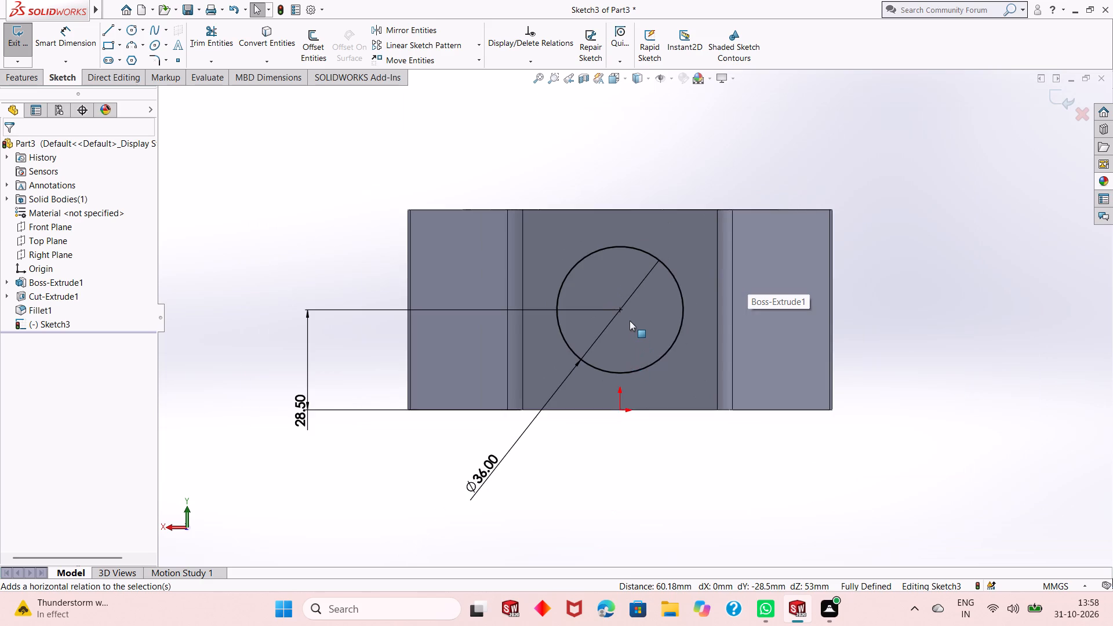
scroll(628, 319, down, 2)
scroll(624, 322, up, 1)
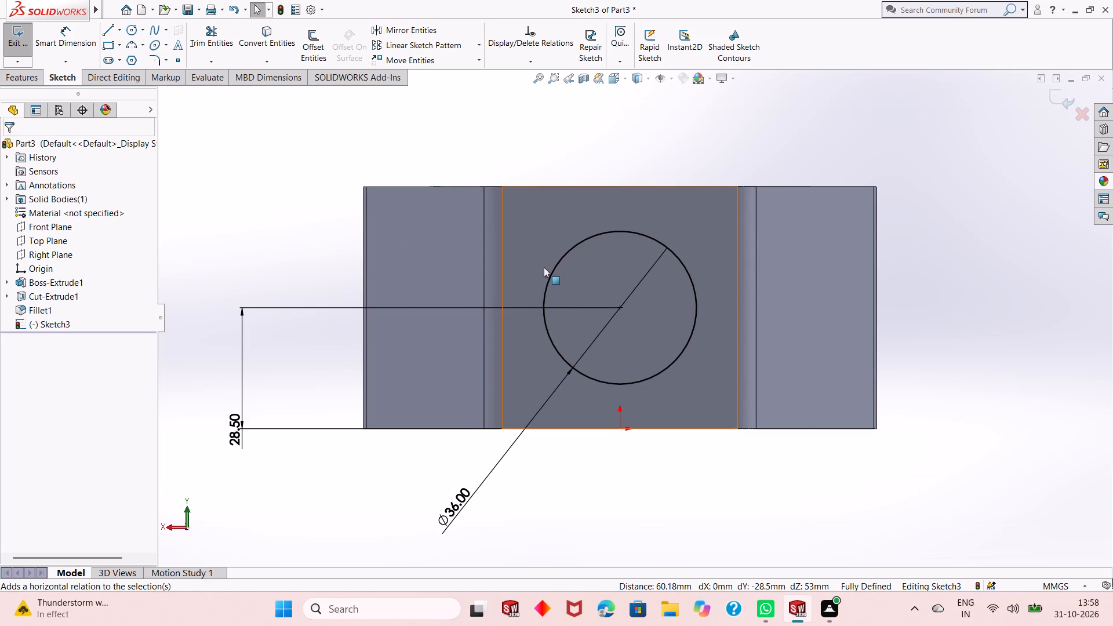
click(130, 37)
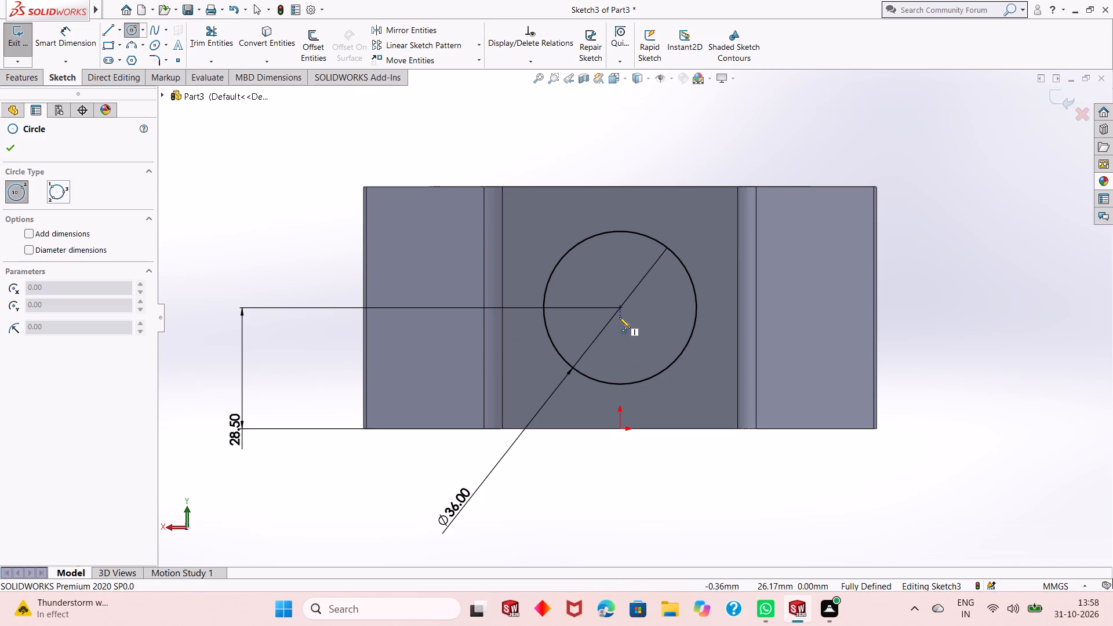
click(622, 308)
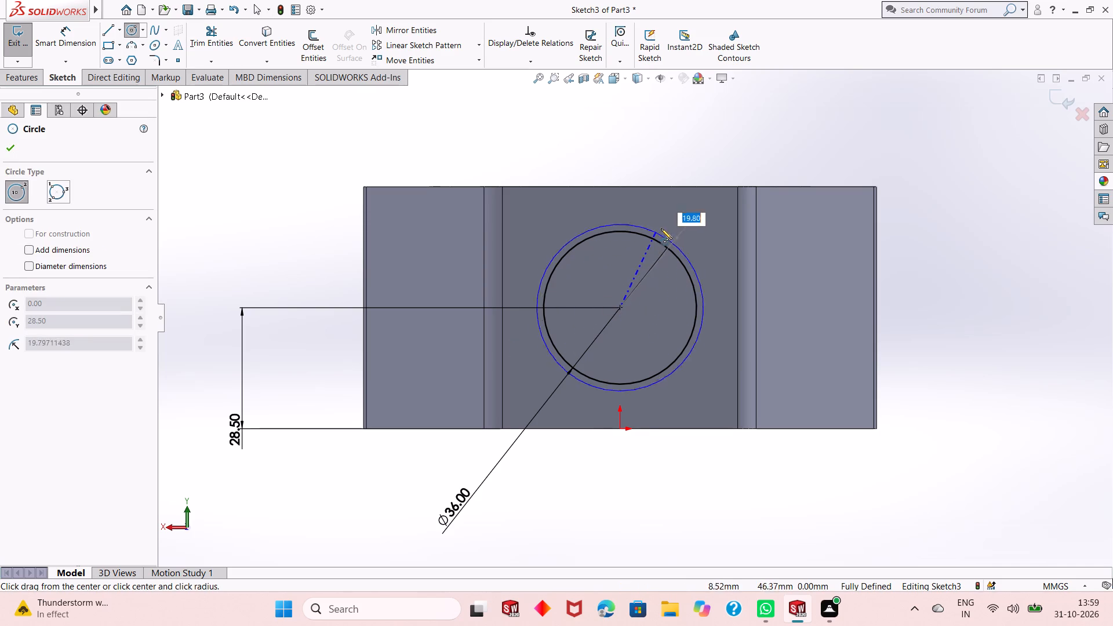
click(669, 223)
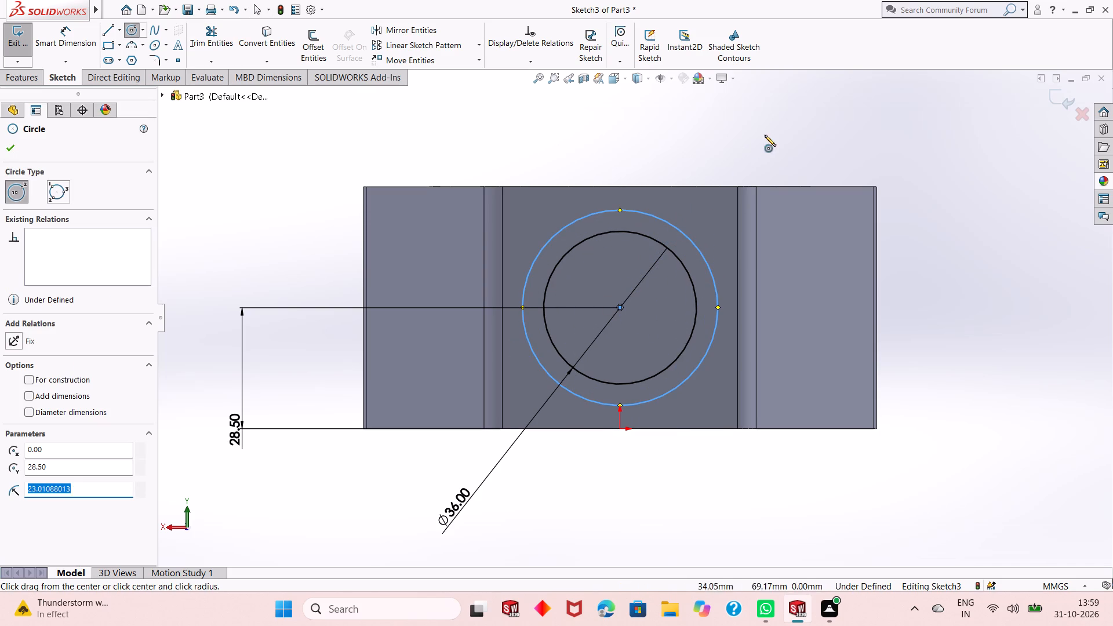
right_click(765, 135)
click(784, 150)
Convert the larger outer circle, concentric with the 36 mm circle, to construction geometry.
click(675, 228)
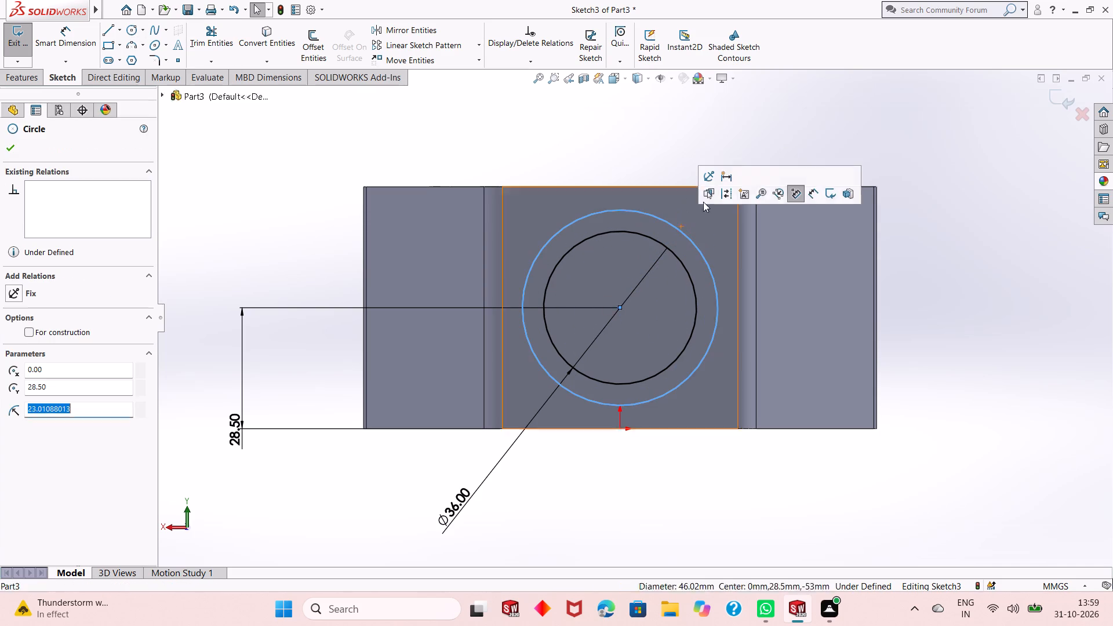
click(729, 192)
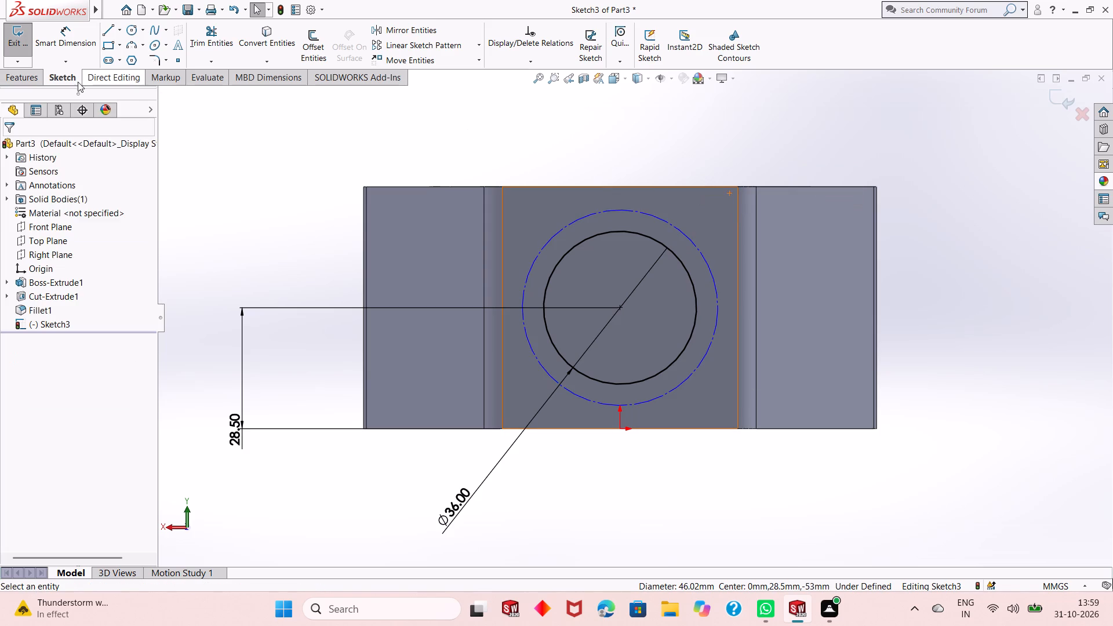
Dimension the outer construction circle's diameter as 46 mm.
click(68, 49)
click(537, 363)
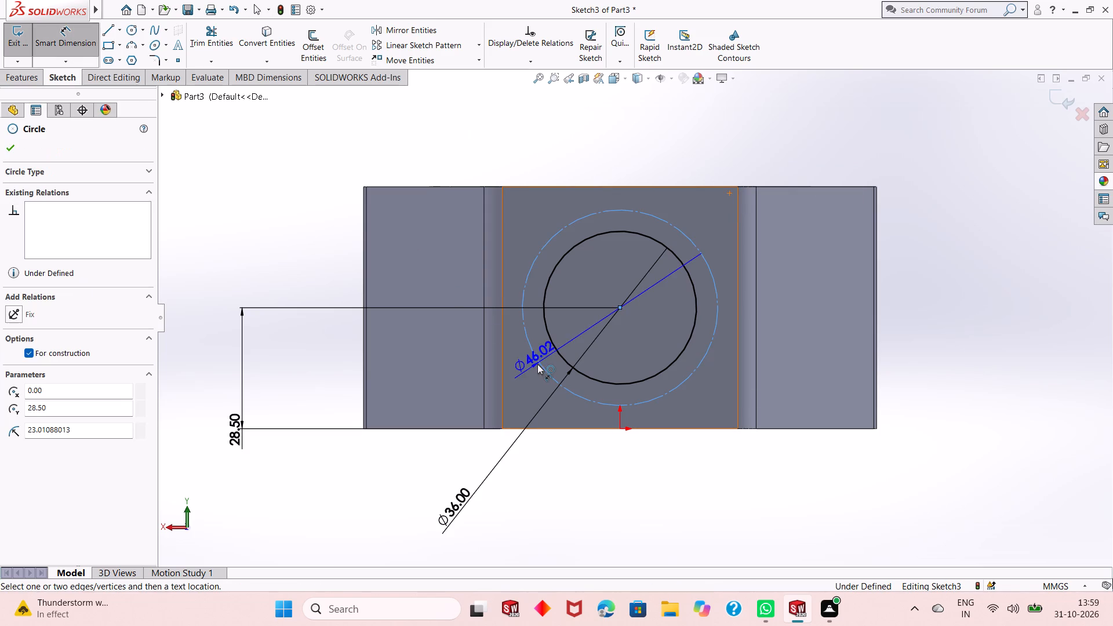
click(411, 494)
text(46)
key(Return)
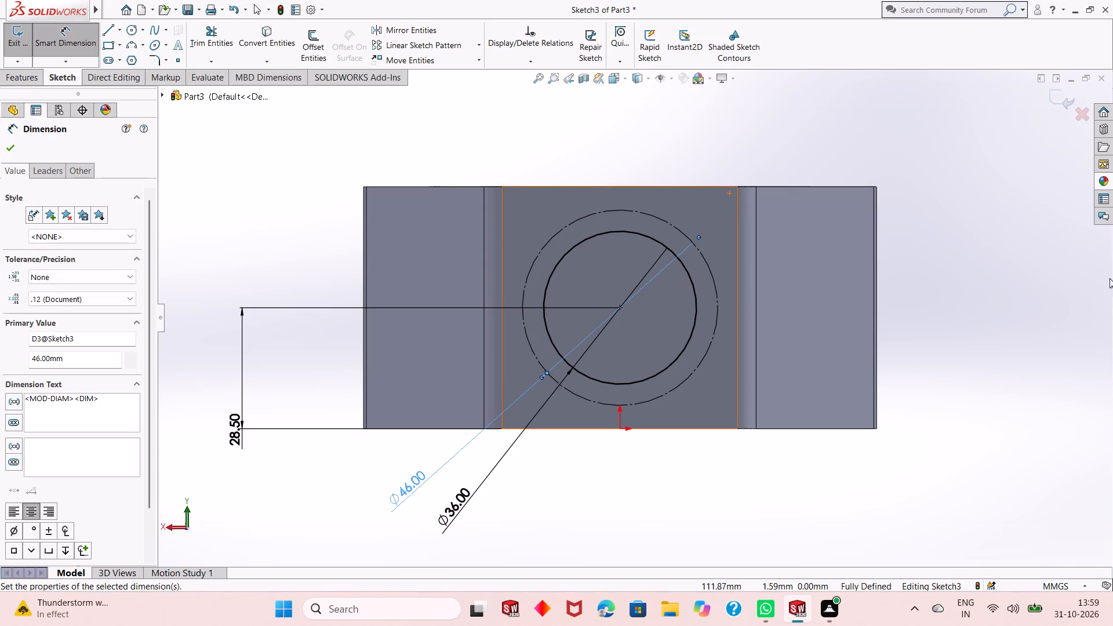
right_click(932, 201)
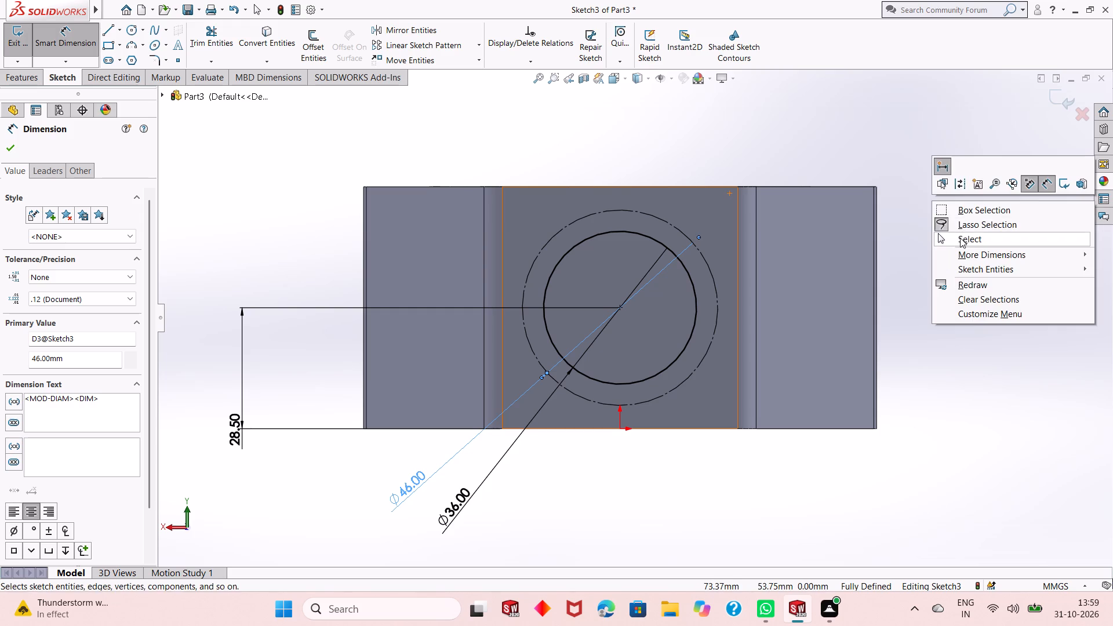
click(960, 238)
Sketch a centerline about 26 mm long from the circles' centre diagonally up and right, ending just outside the 46 mm construction circle.
click(131, 35)
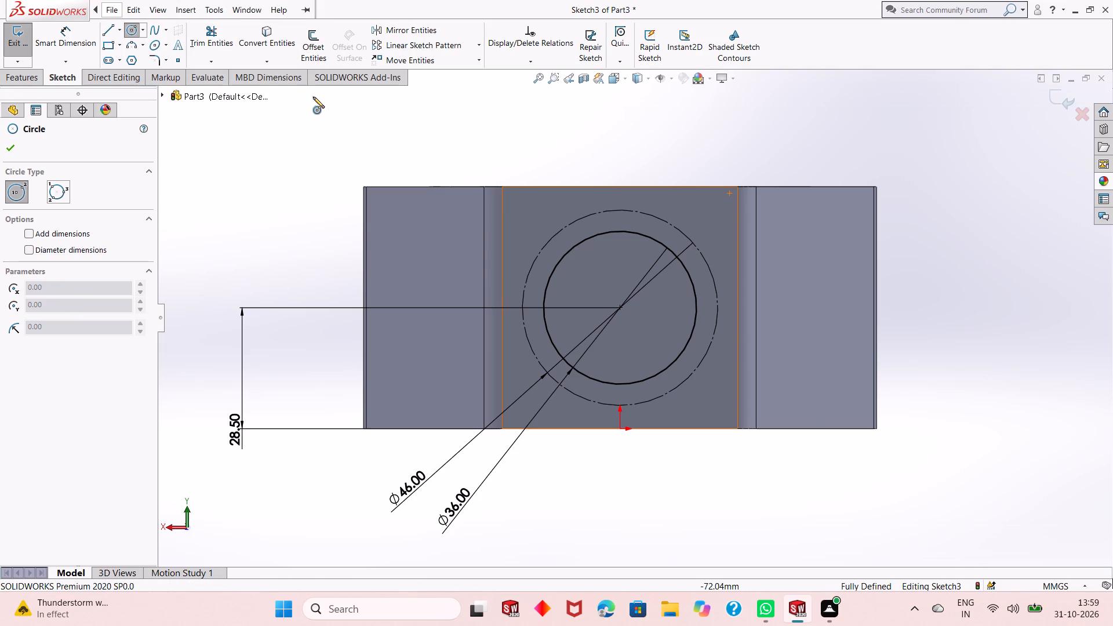
click(121, 31)
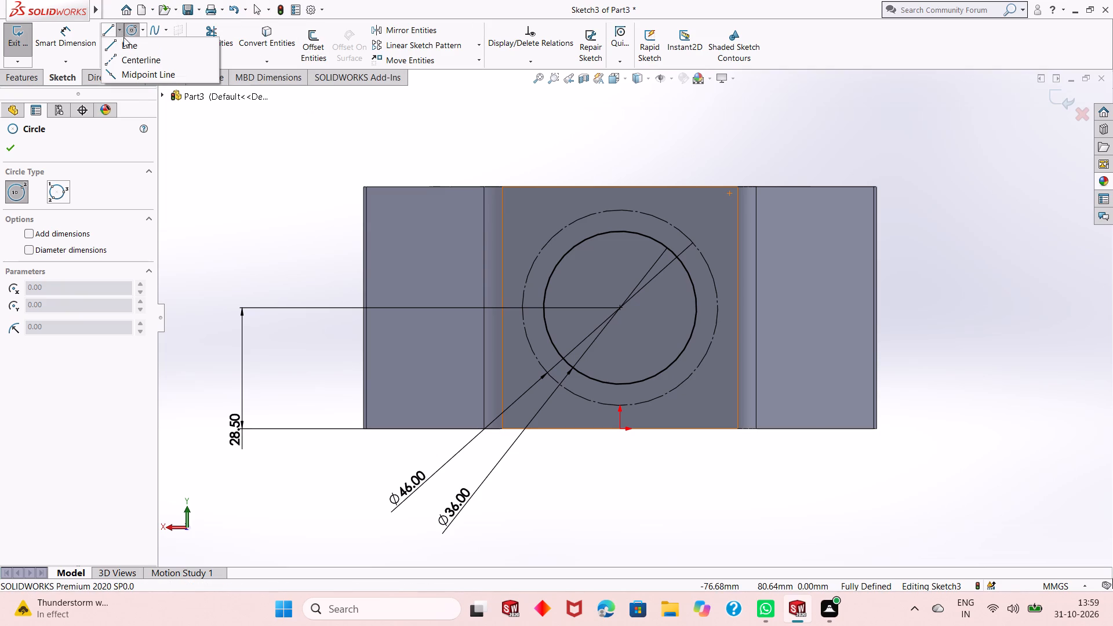
click(130, 57)
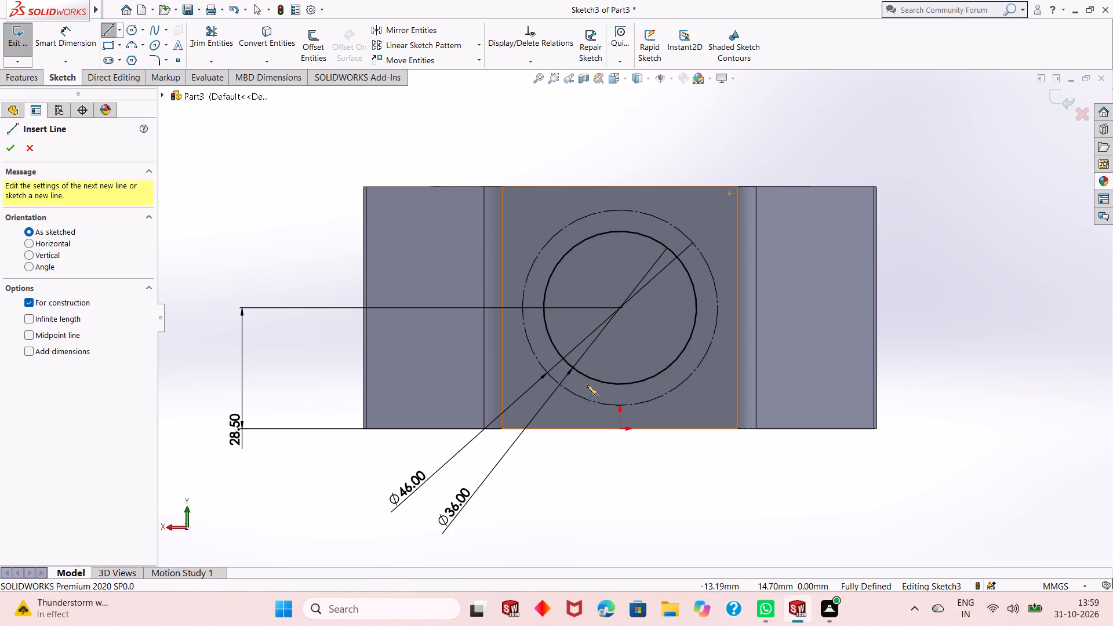
click(623, 309)
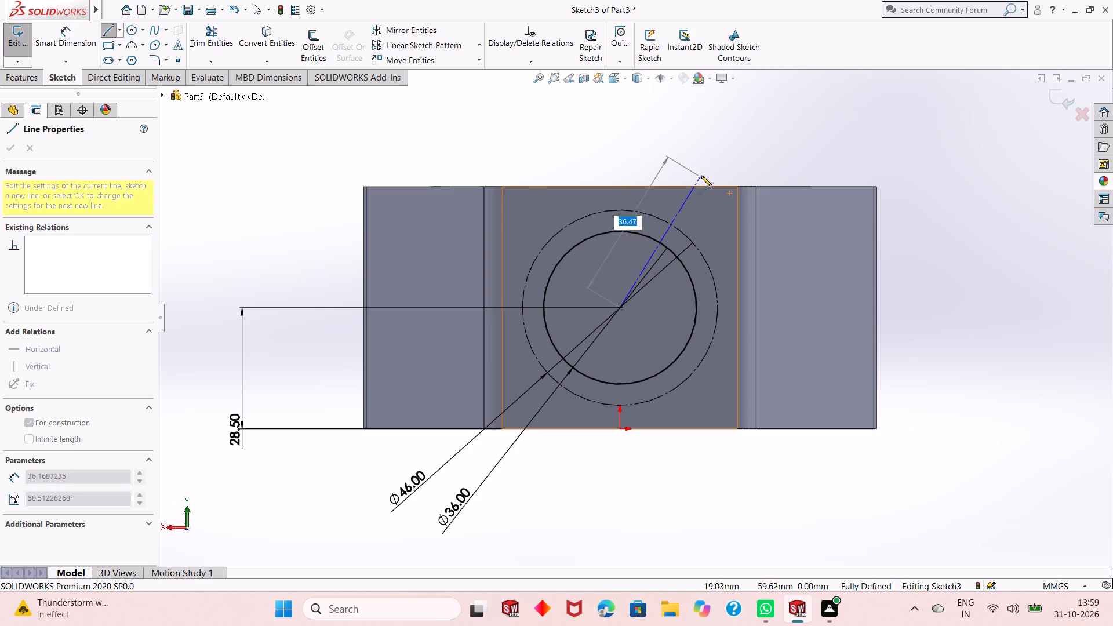
click(693, 225)
right_click(692, 227)
click(699, 232)
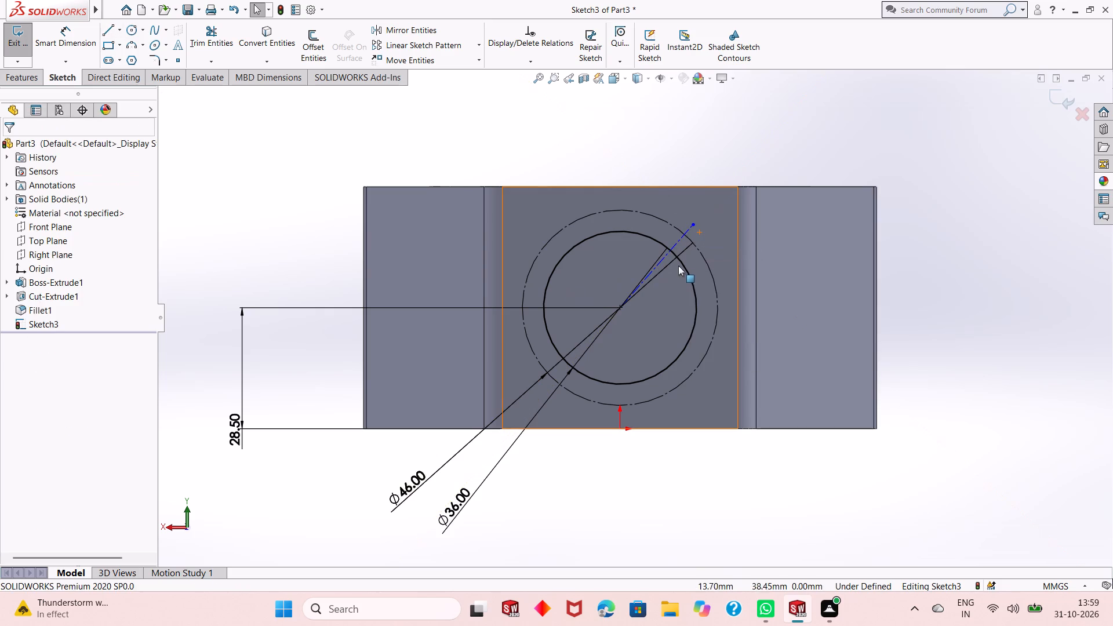
Dimension the diagonal centerline's angle from the vertical through the circles' centre as 45 degrees.
click(79, 41)
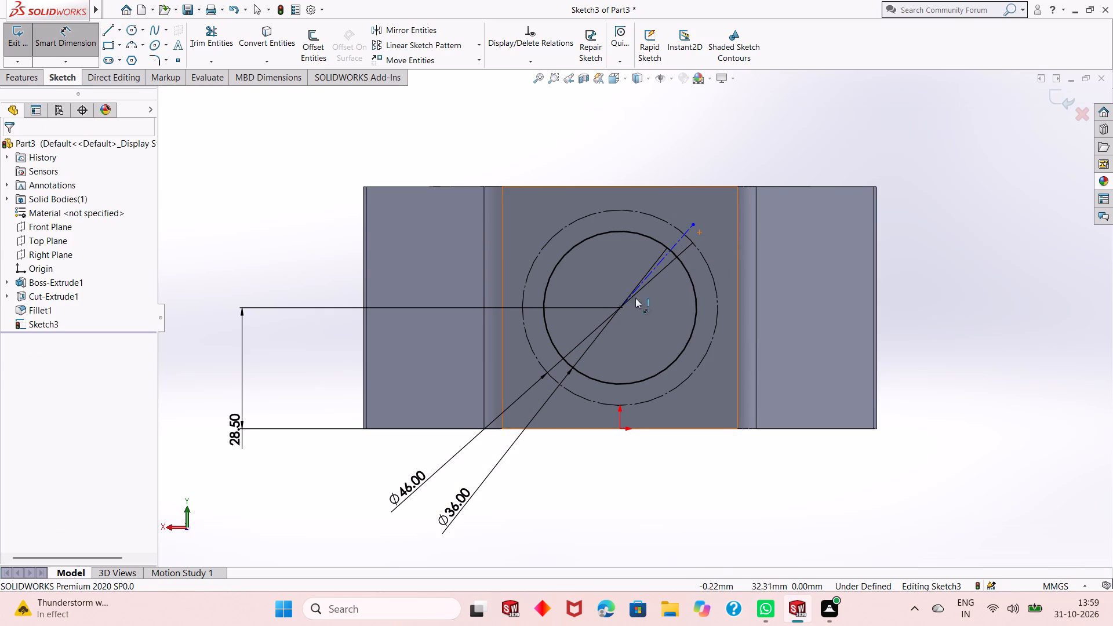
click(661, 259)
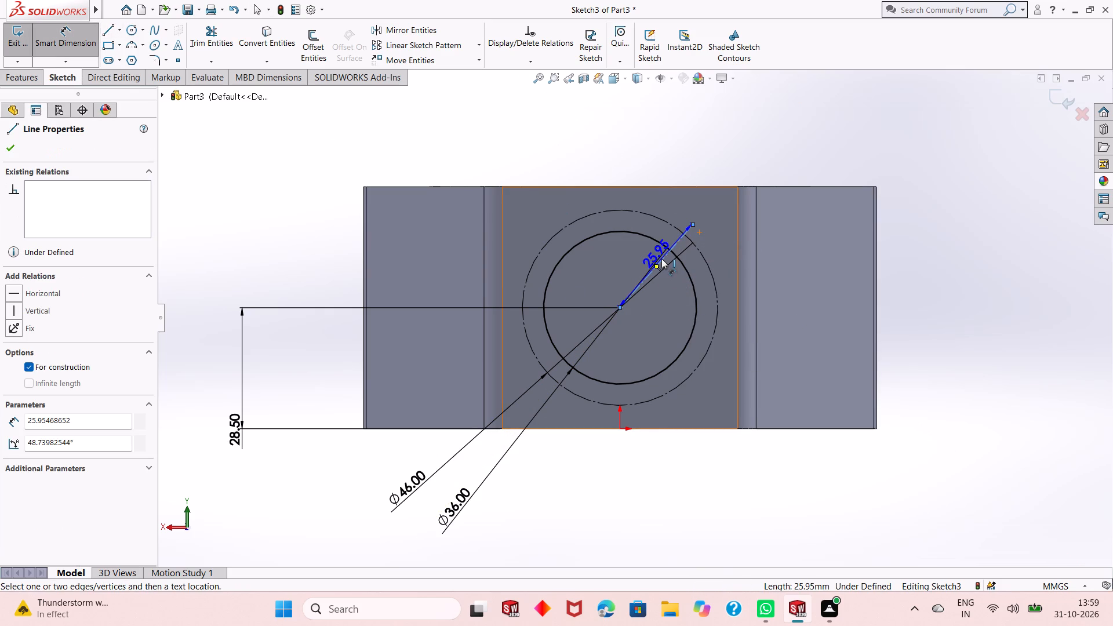
click(622, 309)
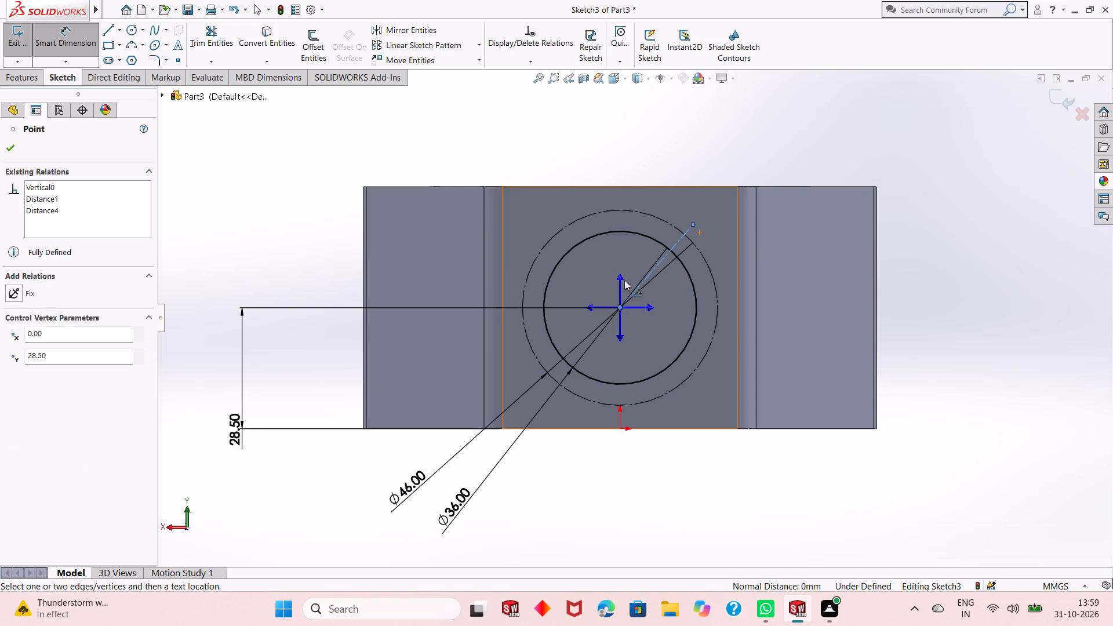
click(624, 279)
click(657, 216)
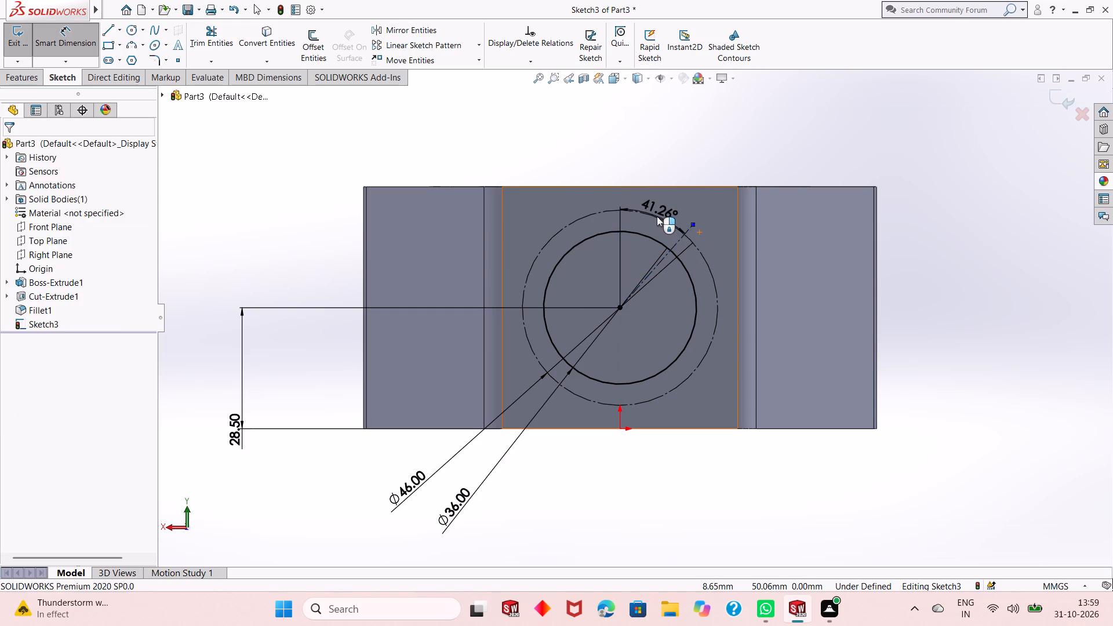
key(1)
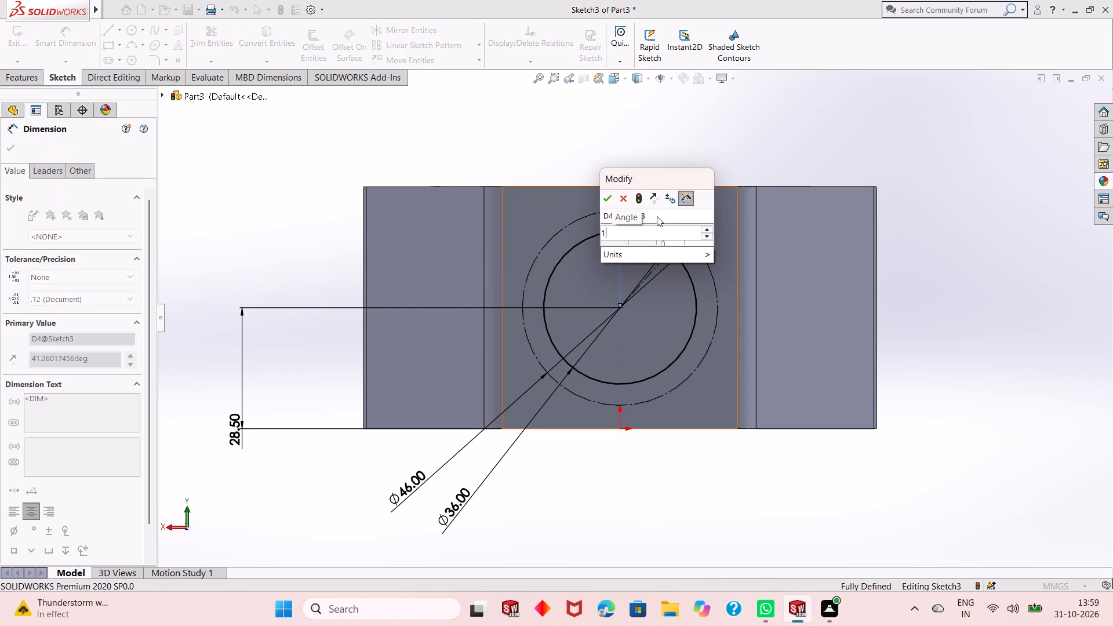
key(BackSpace)
text(45)
key(Return)
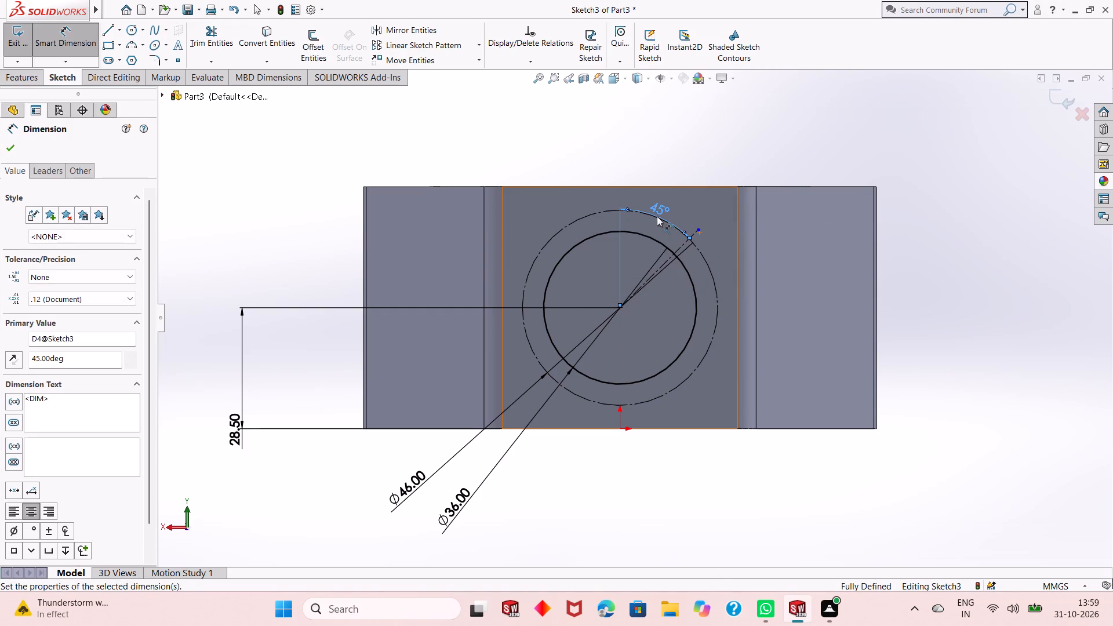
right_click(234, 218)
click(259, 251)
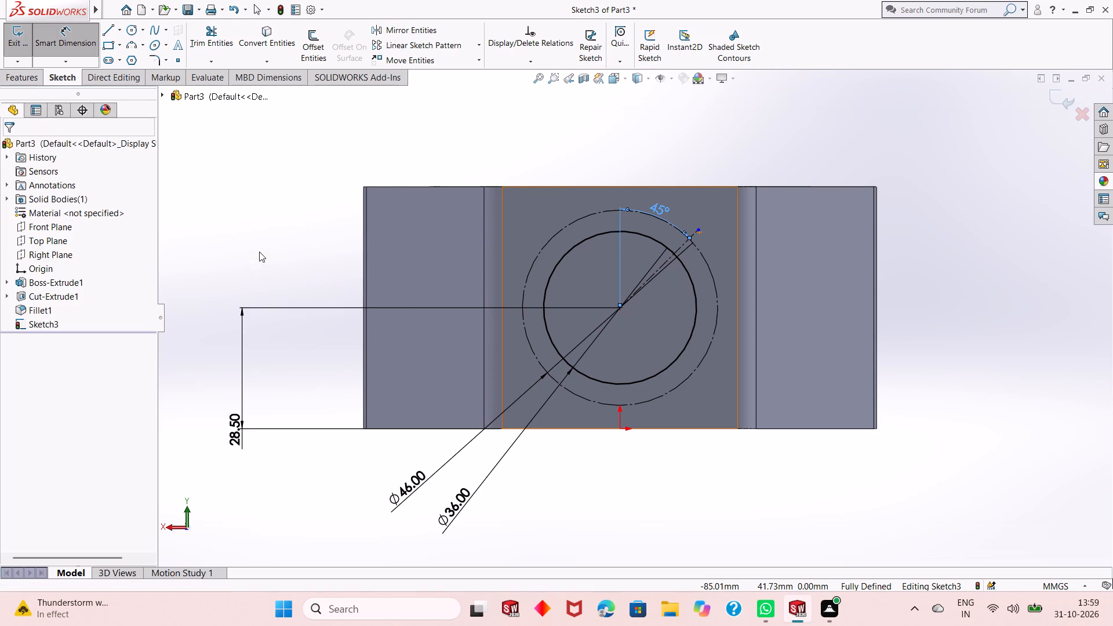
Circular-pattern the diagonal centerline about the circles' centre with 4 equally spaced instances over 360 degrees.
click(682, 246)
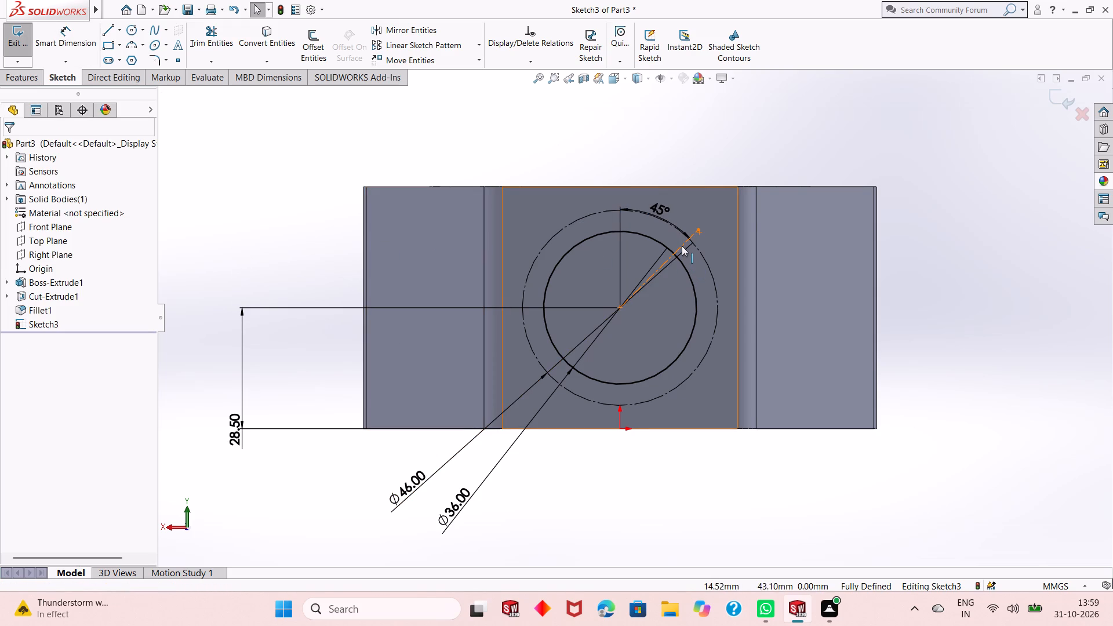
click(481, 43)
click(474, 72)
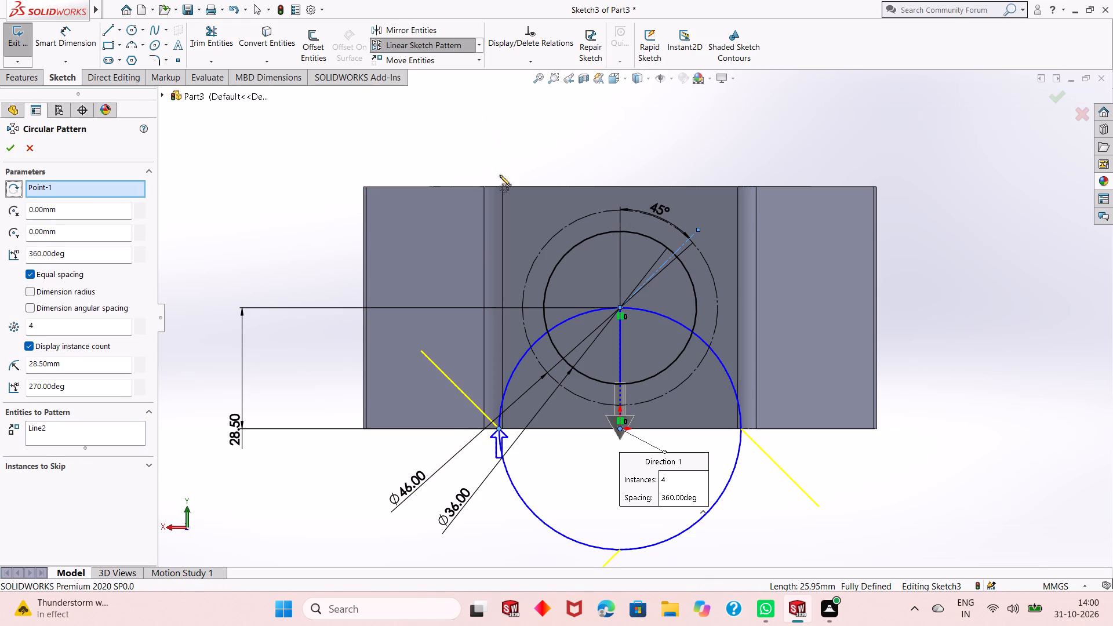
right_click(85, 189)
click(107, 212)
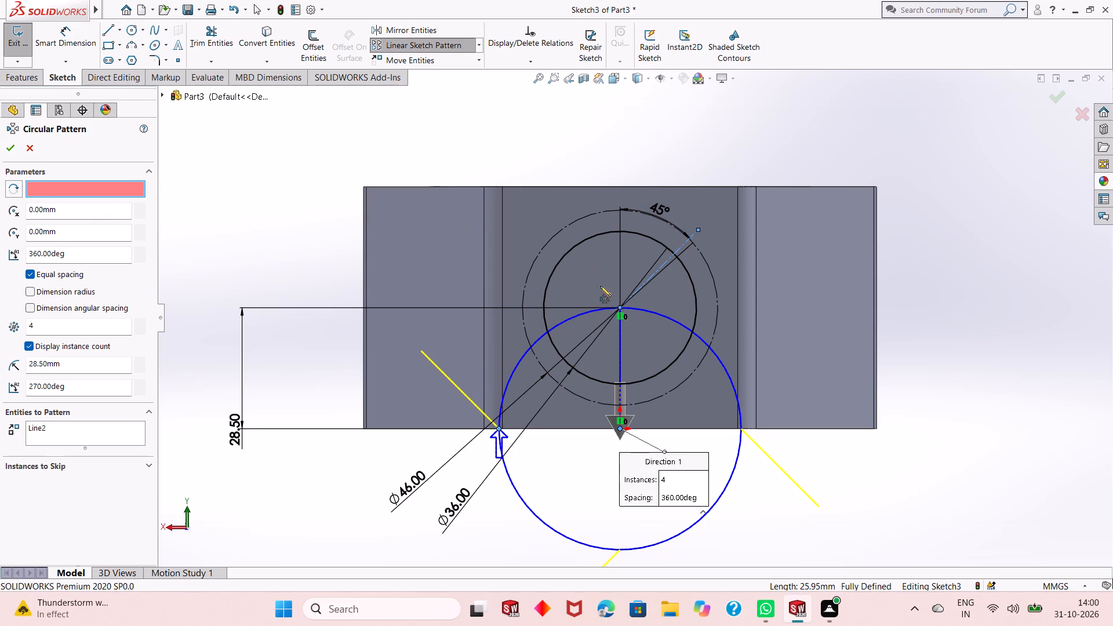
click(620, 309)
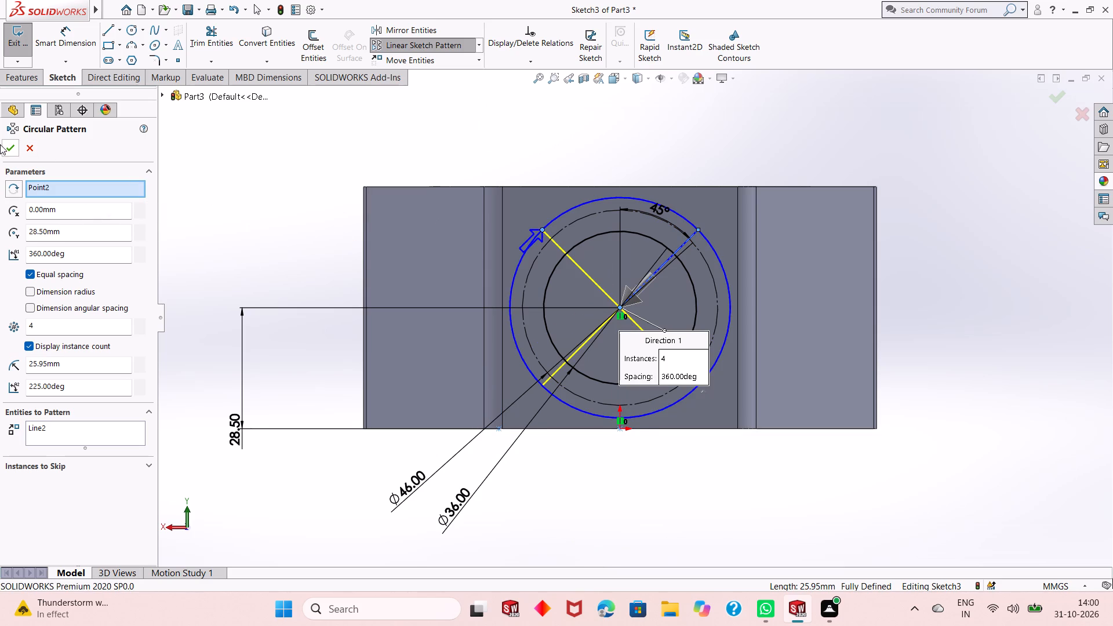
click(5, 144)
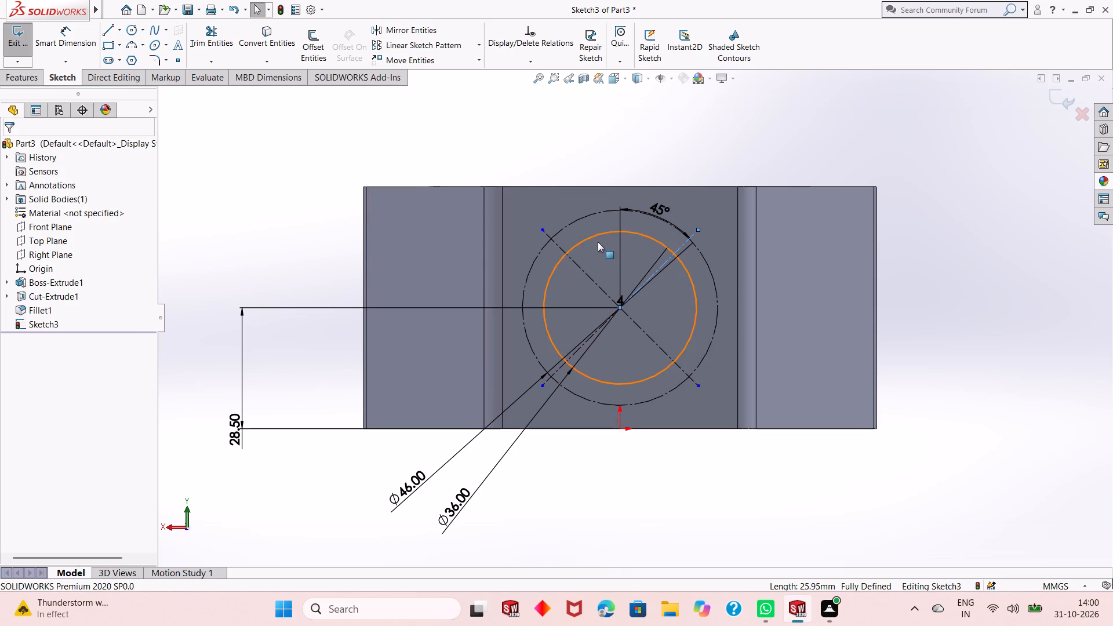
click(561, 144)
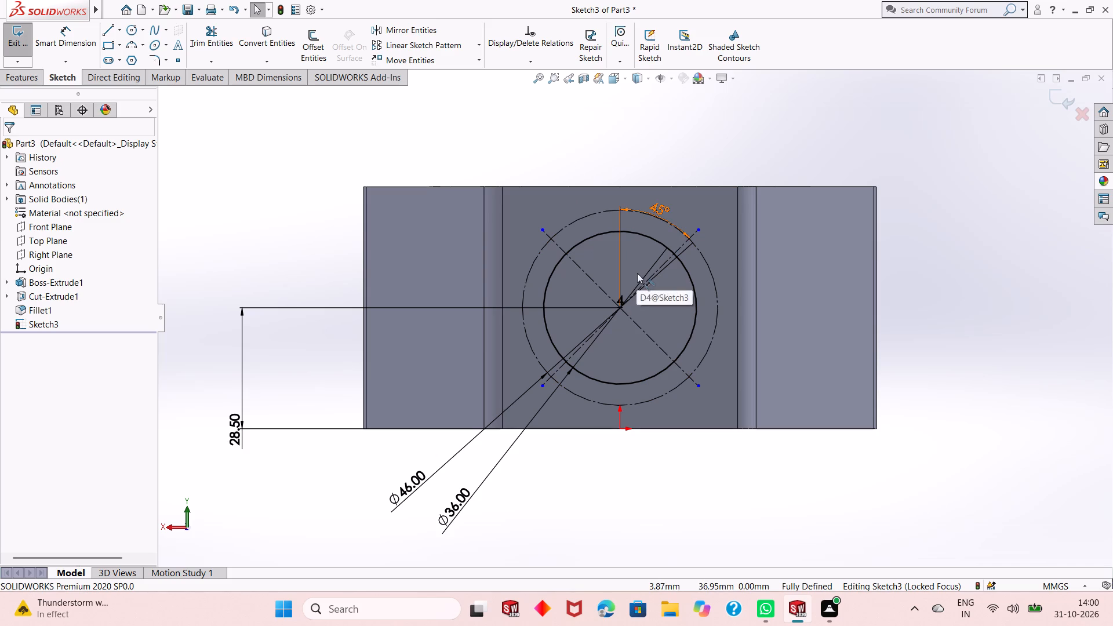
Sketch a small circle about 3.9 mm in diameter where the upper-right centerline crosses the 46 mm construction circle.
scroll(617, 300, down, 1)
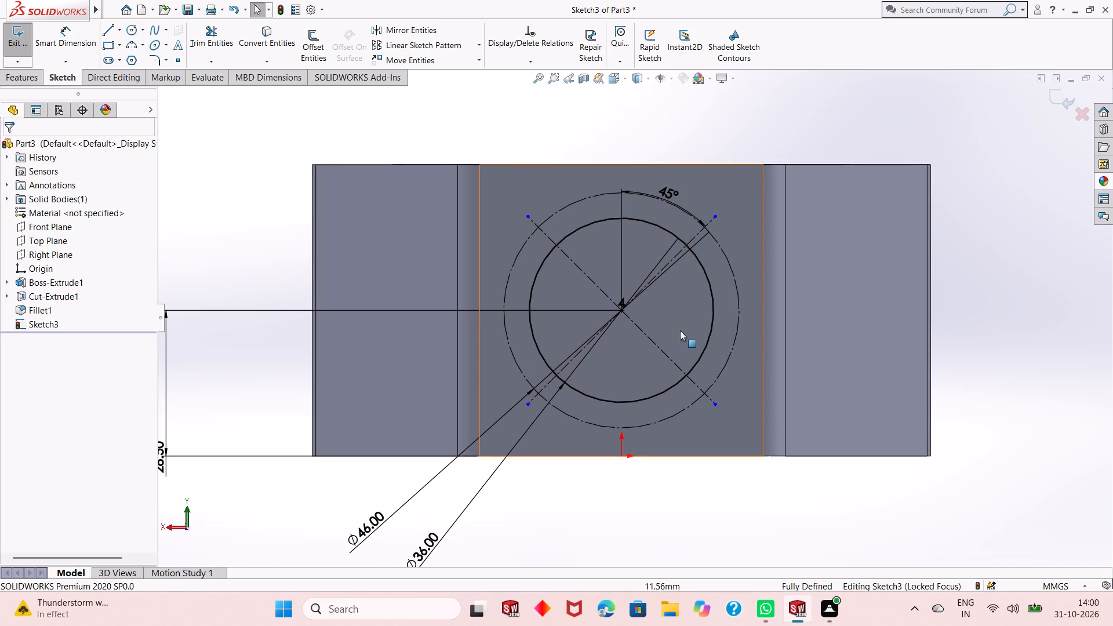
click(133, 34)
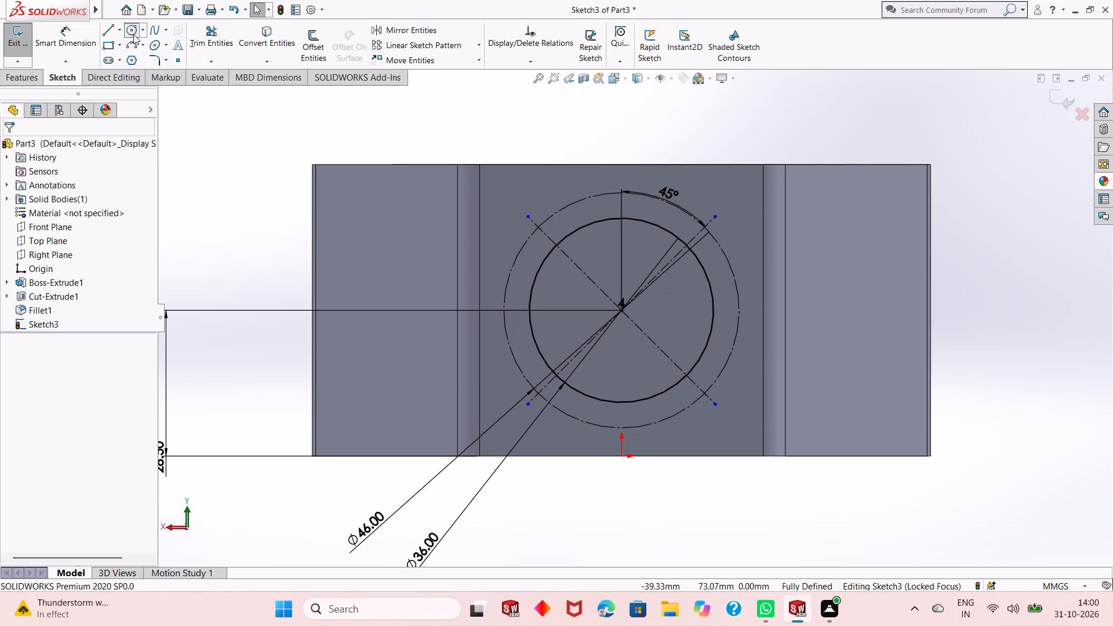
scroll(690, 232, down, 7)
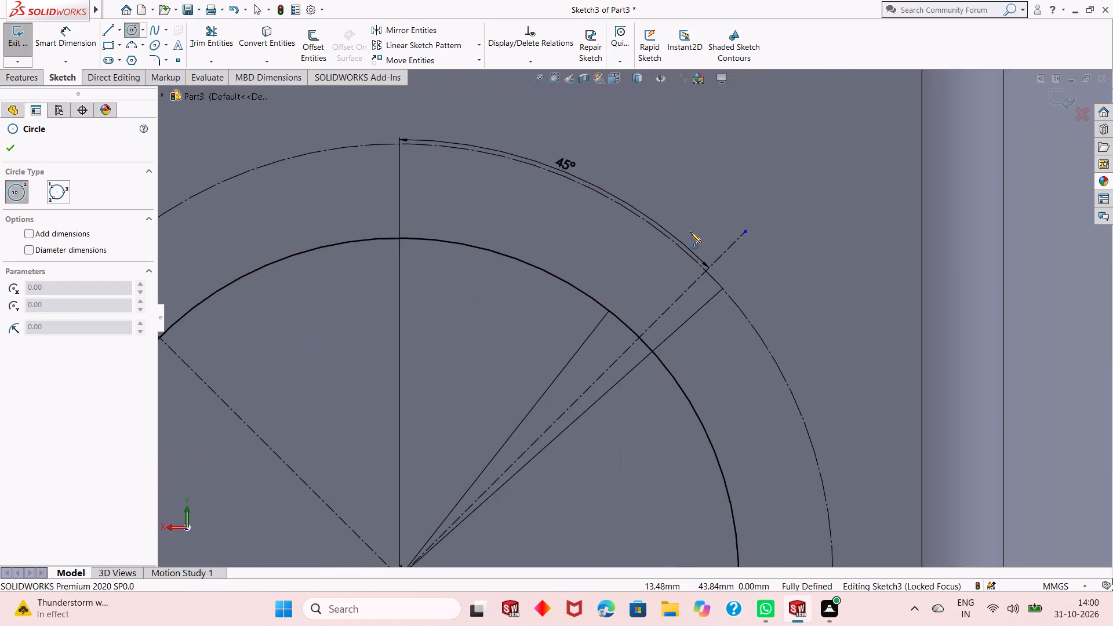
scroll(690, 232, down, 2)
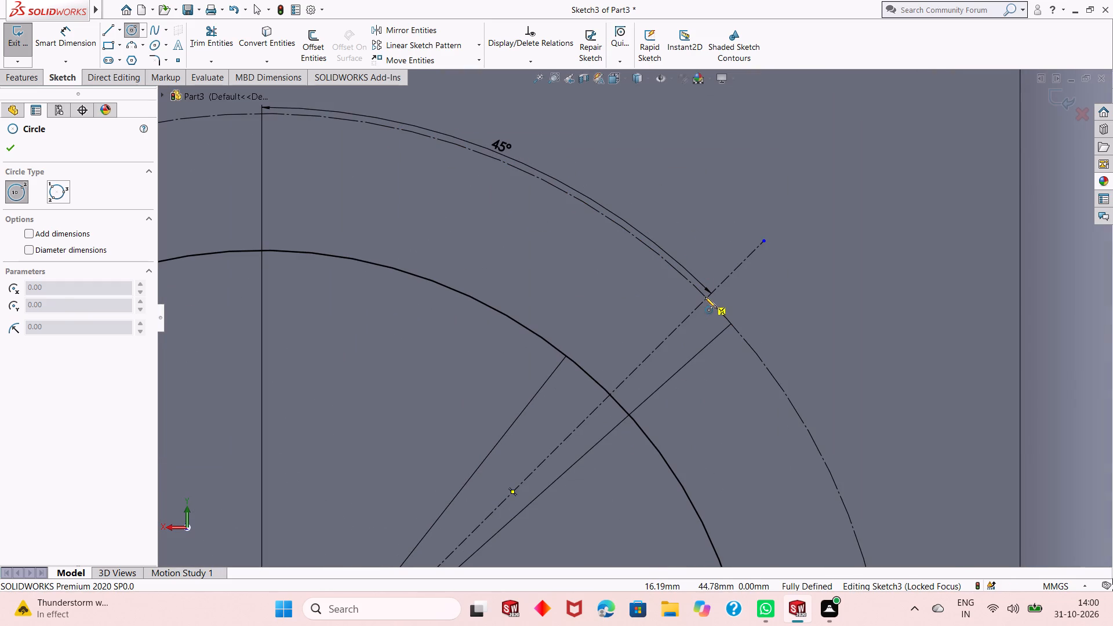
click(705, 297)
click(696, 246)
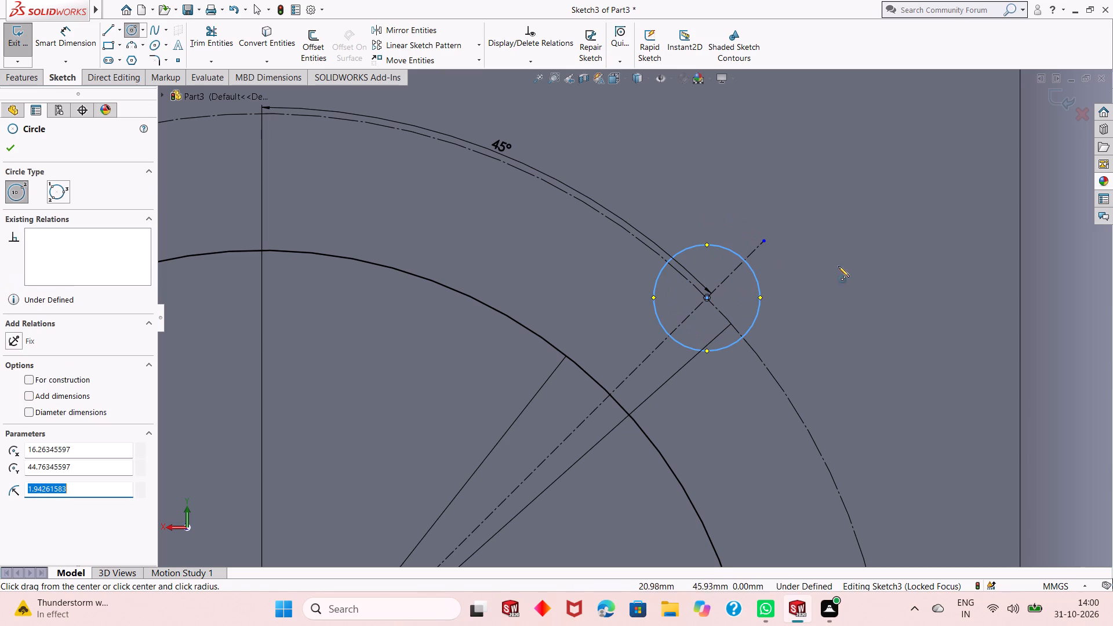
right_click(841, 270)
click(855, 281)
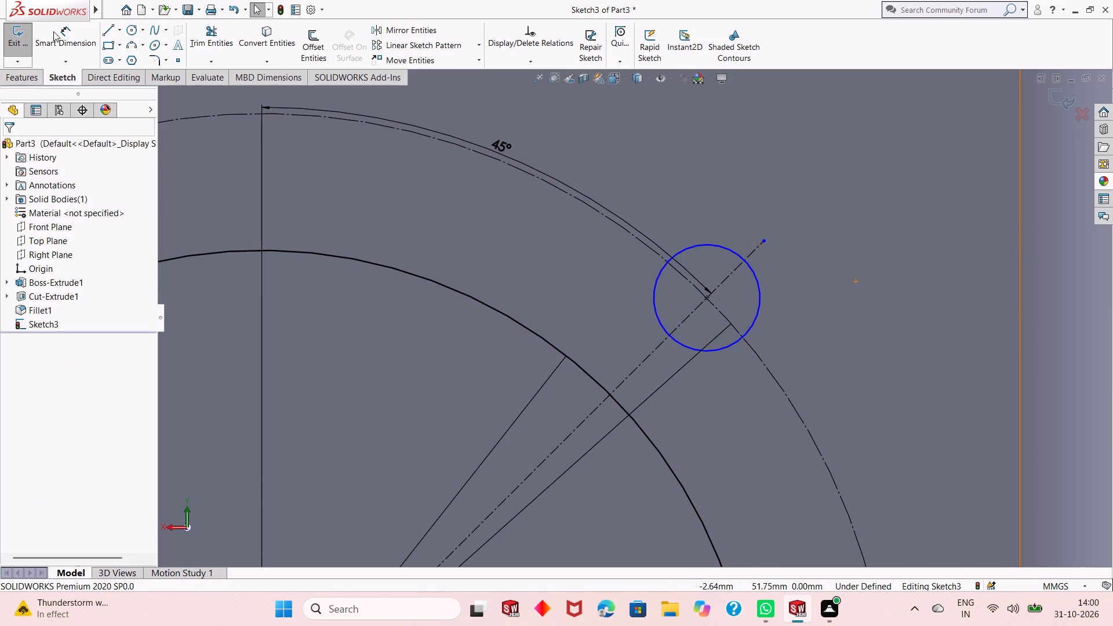
Dimension the small circle's diameter as 5 mm.
click(73, 31)
click(729, 345)
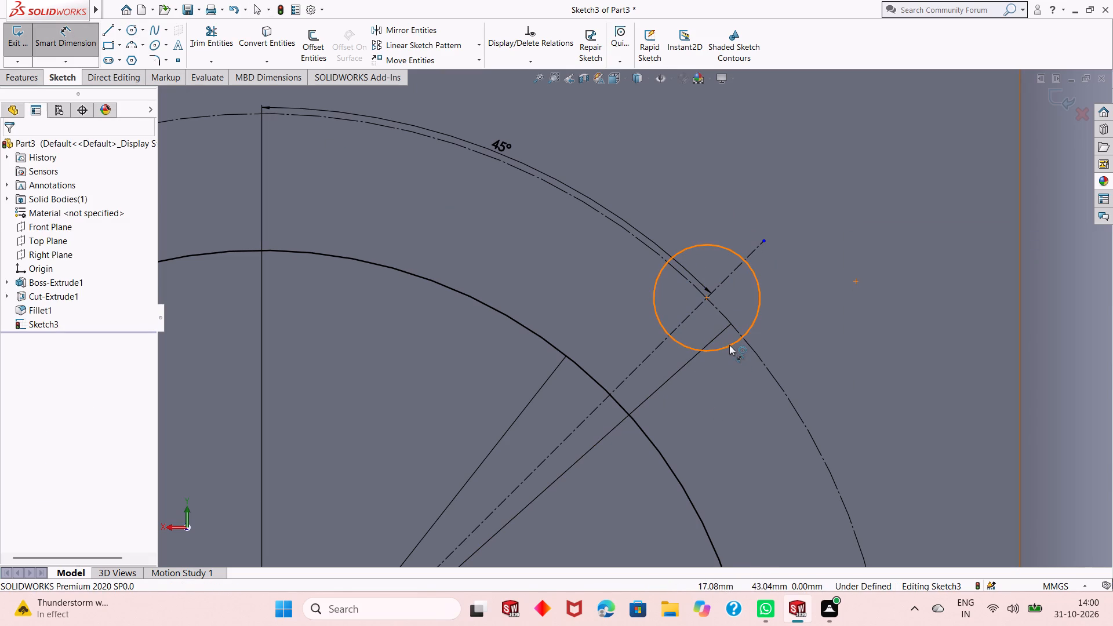
click(941, 467)
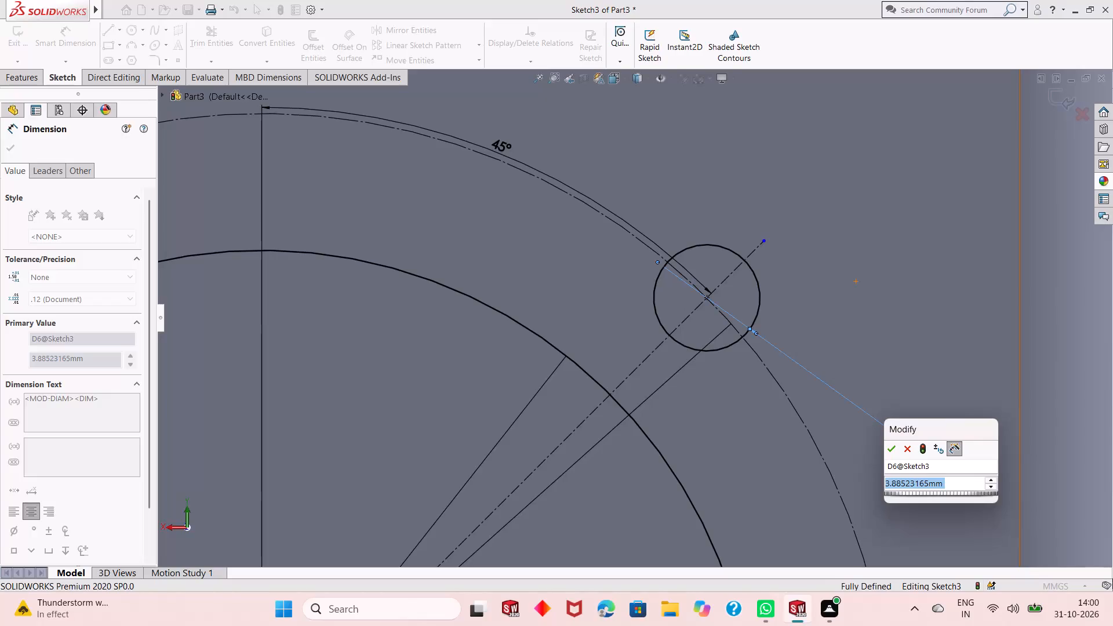
key(5)
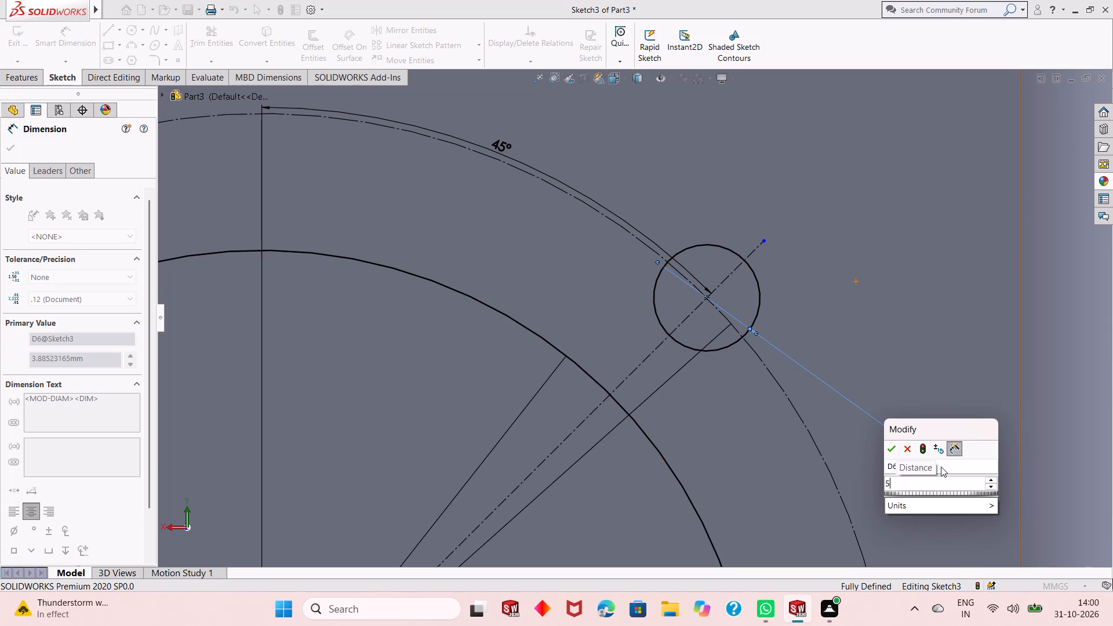
key(Return)
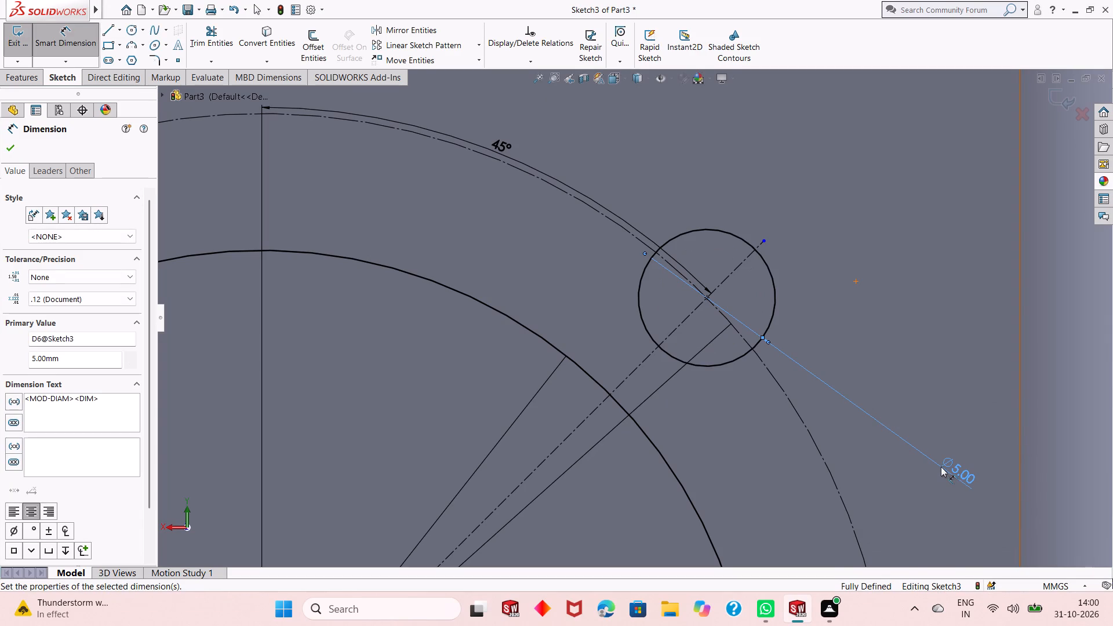
scroll(689, 427, up, 4)
scroll(688, 424, down, 1)
scroll(688, 424, up, 8)
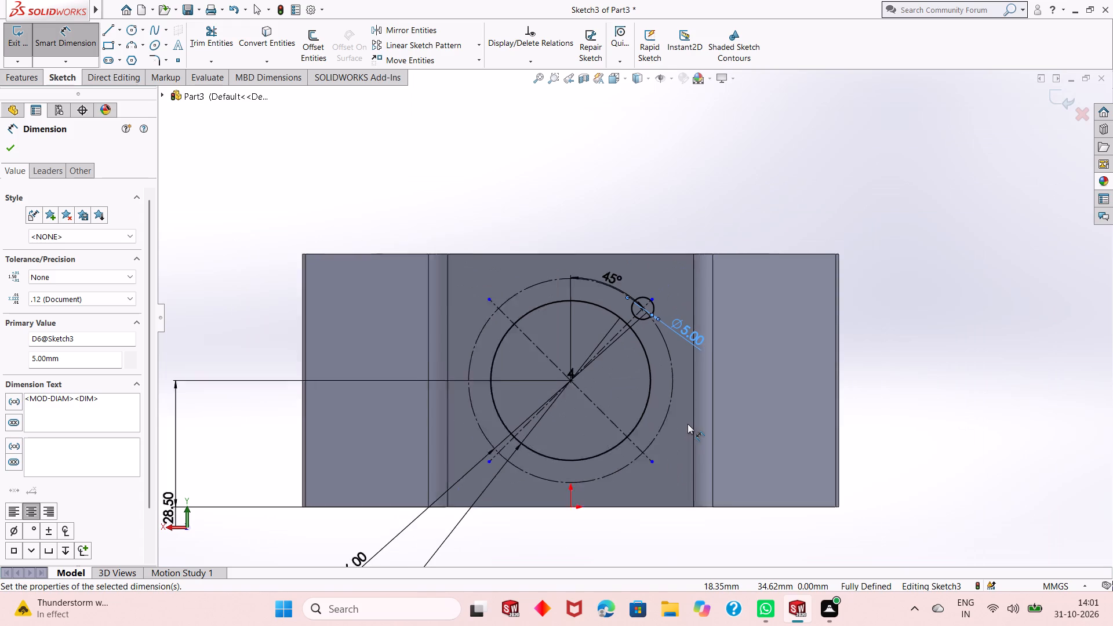
scroll(688, 424, up, 1)
right_click(747, 190)
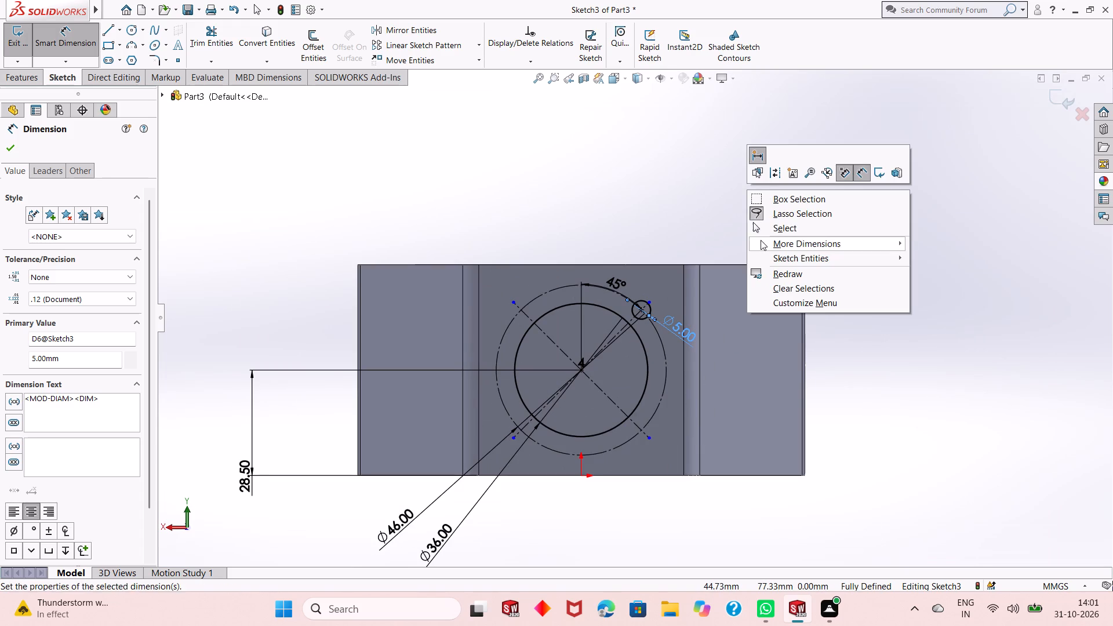
Circular-pattern the 5 mm circle about the circles' common centre with 4 equally spaced instances over 360 degrees.
click(773, 224)
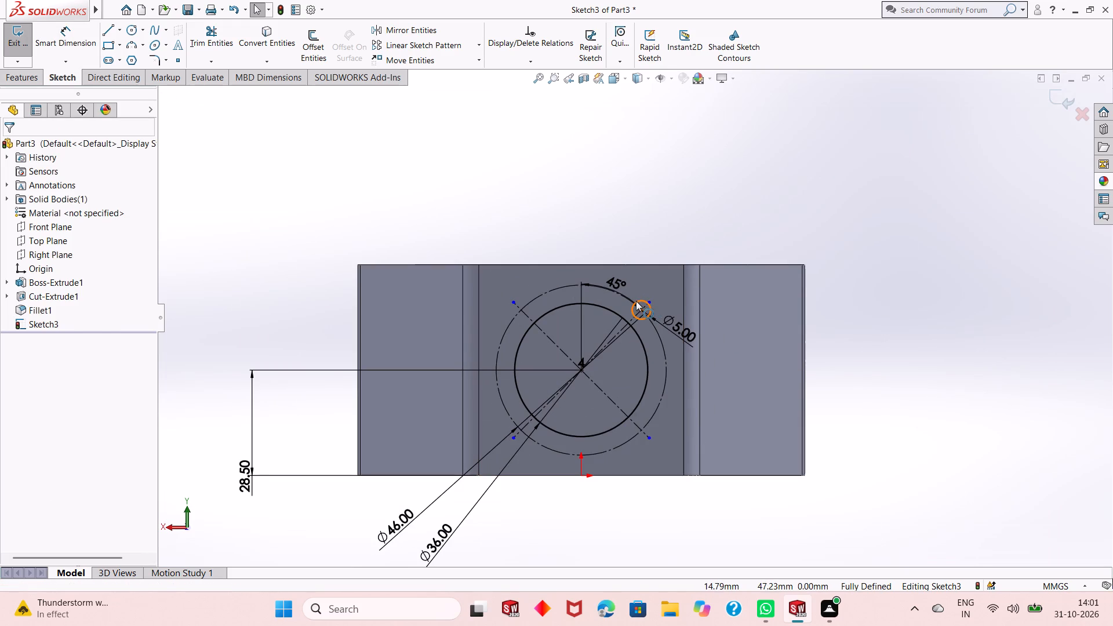
click(636, 301)
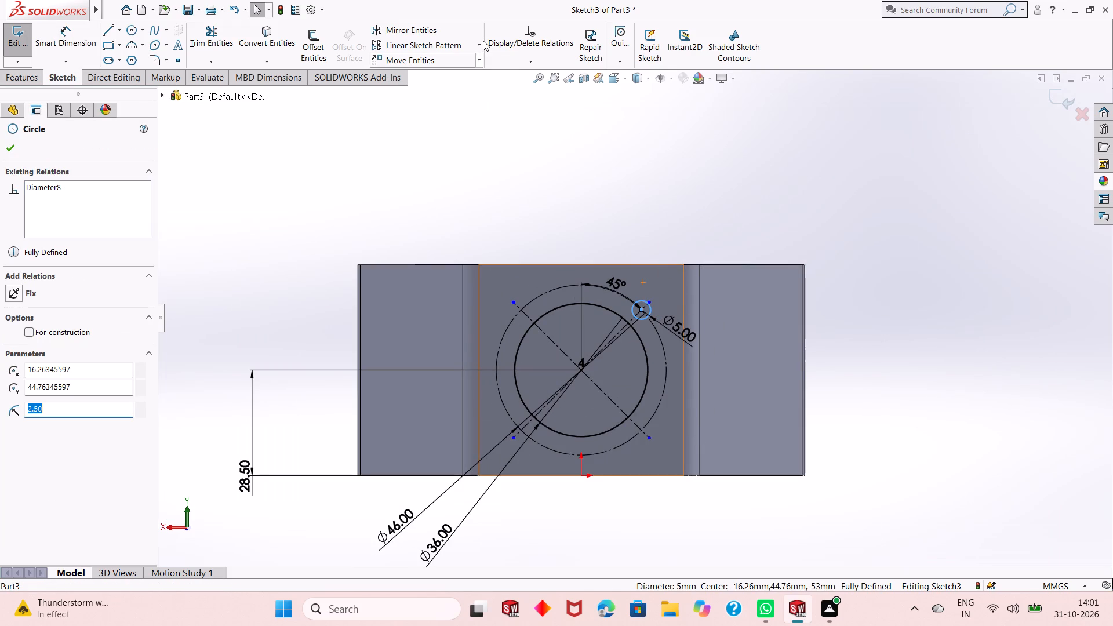
click(483, 41)
click(482, 72)
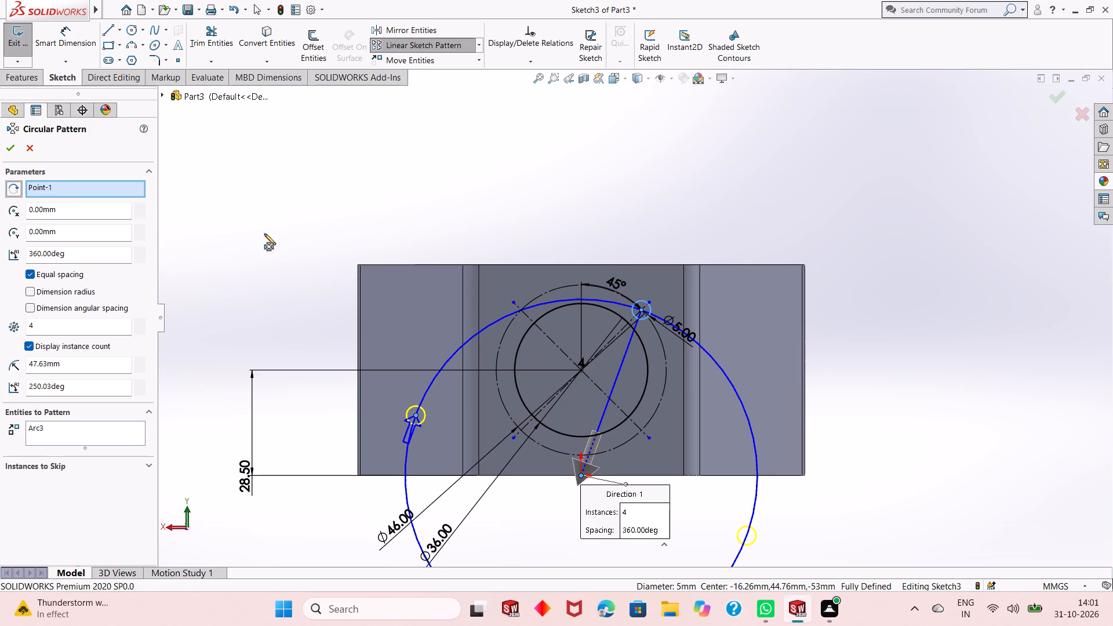
right_click(76, 198)
right_click(91, 190)
click(106, 214)
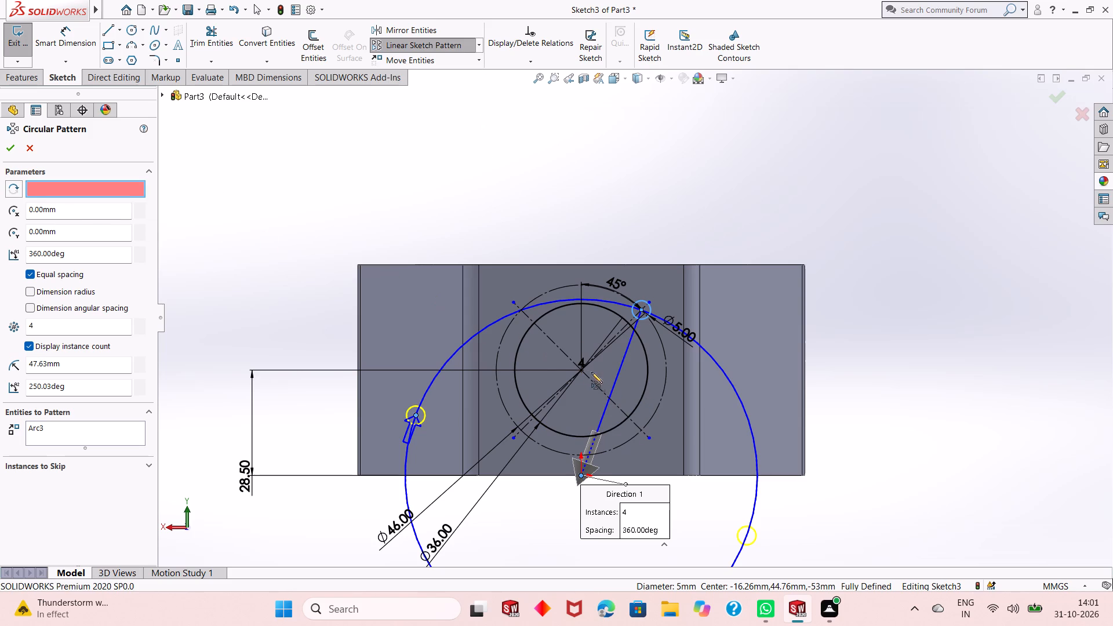
click(584, 370)
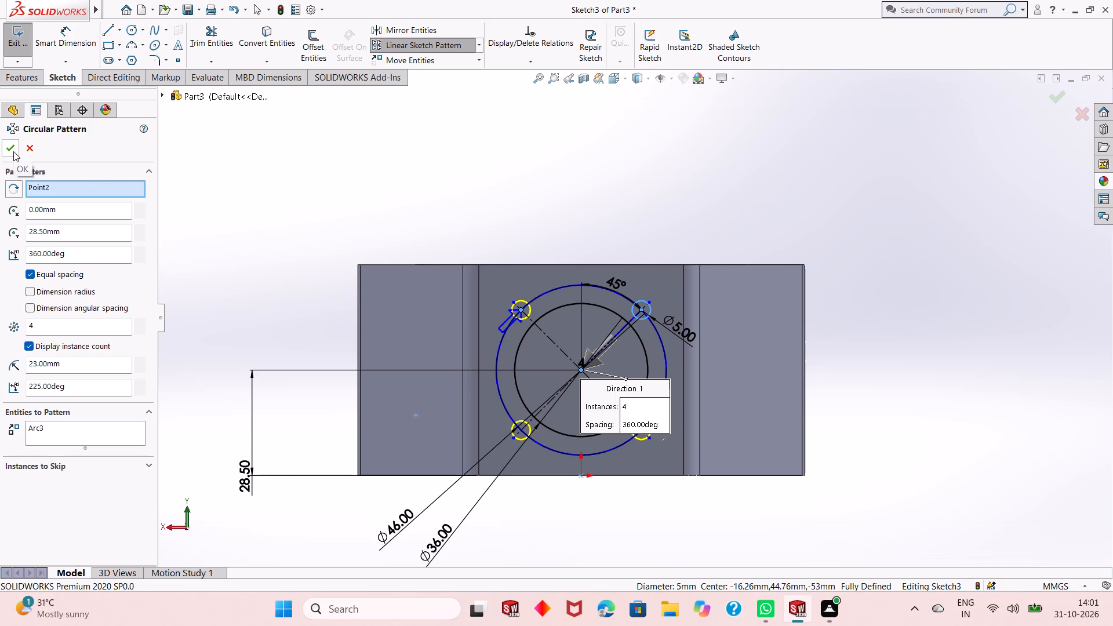
click(13, 151)
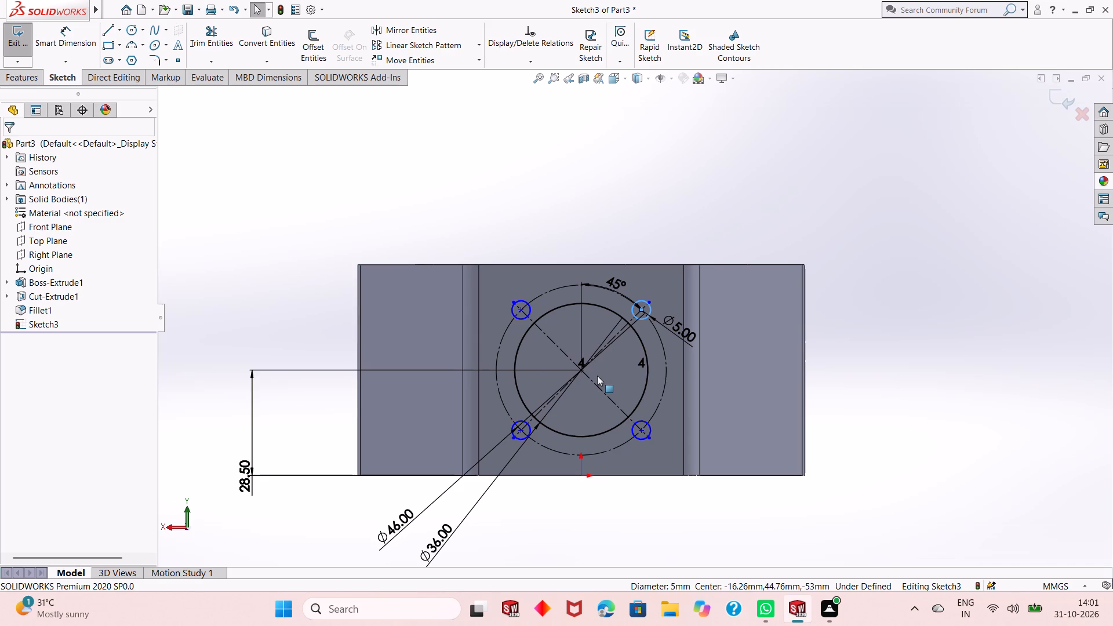
click(874, 307)
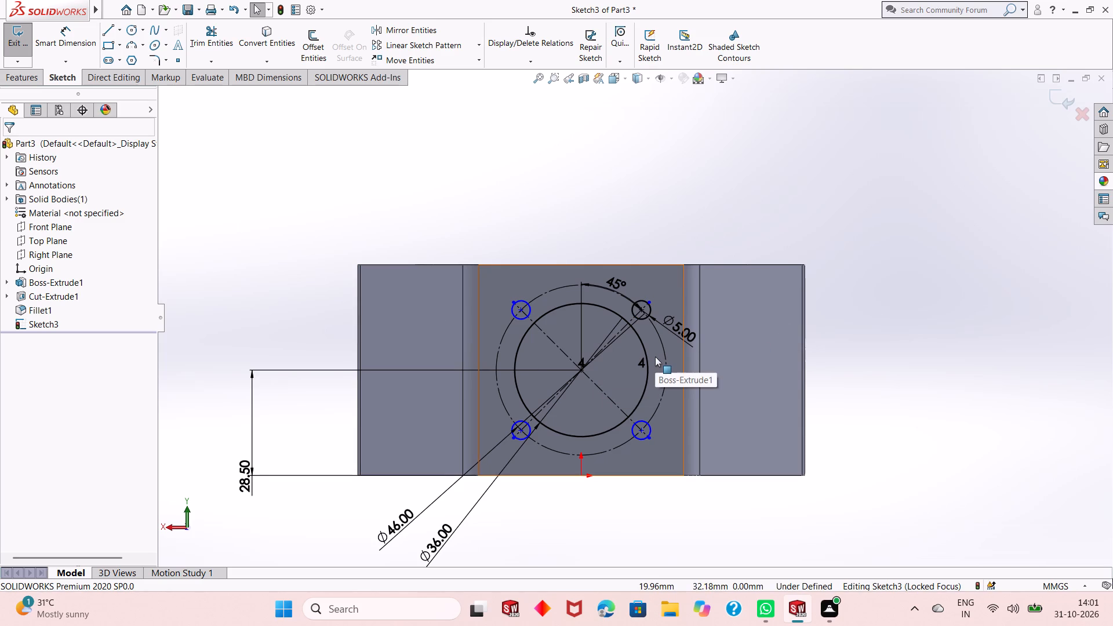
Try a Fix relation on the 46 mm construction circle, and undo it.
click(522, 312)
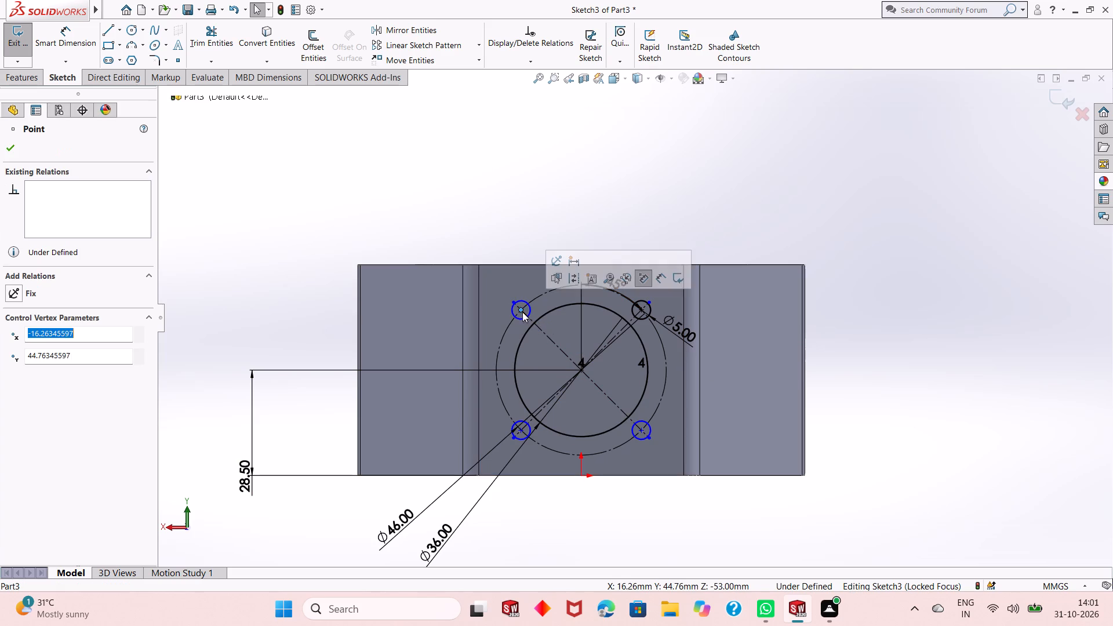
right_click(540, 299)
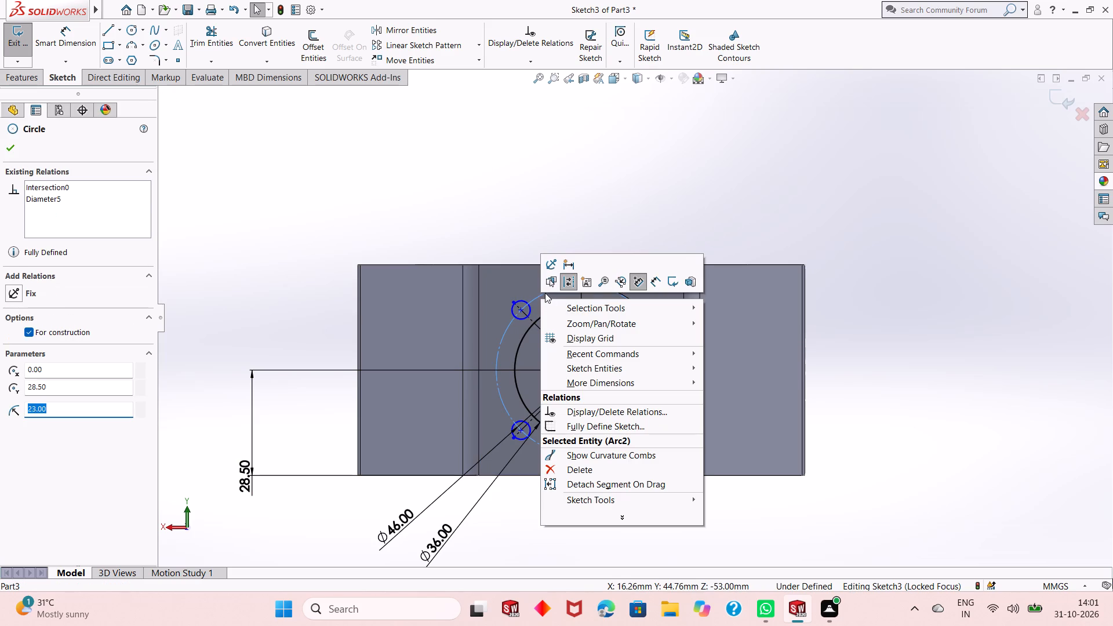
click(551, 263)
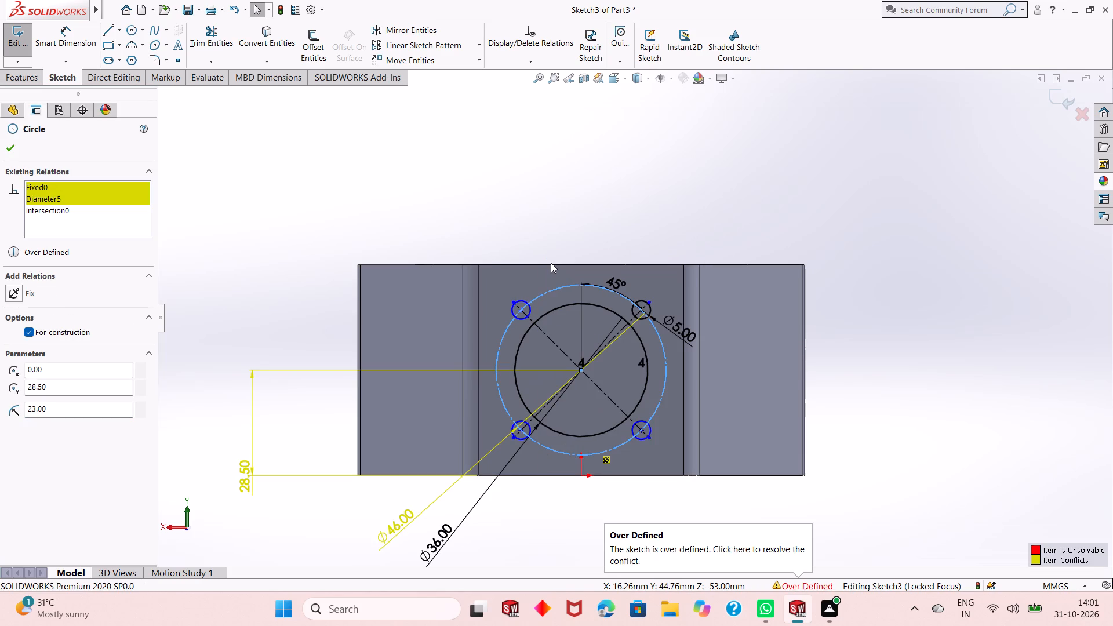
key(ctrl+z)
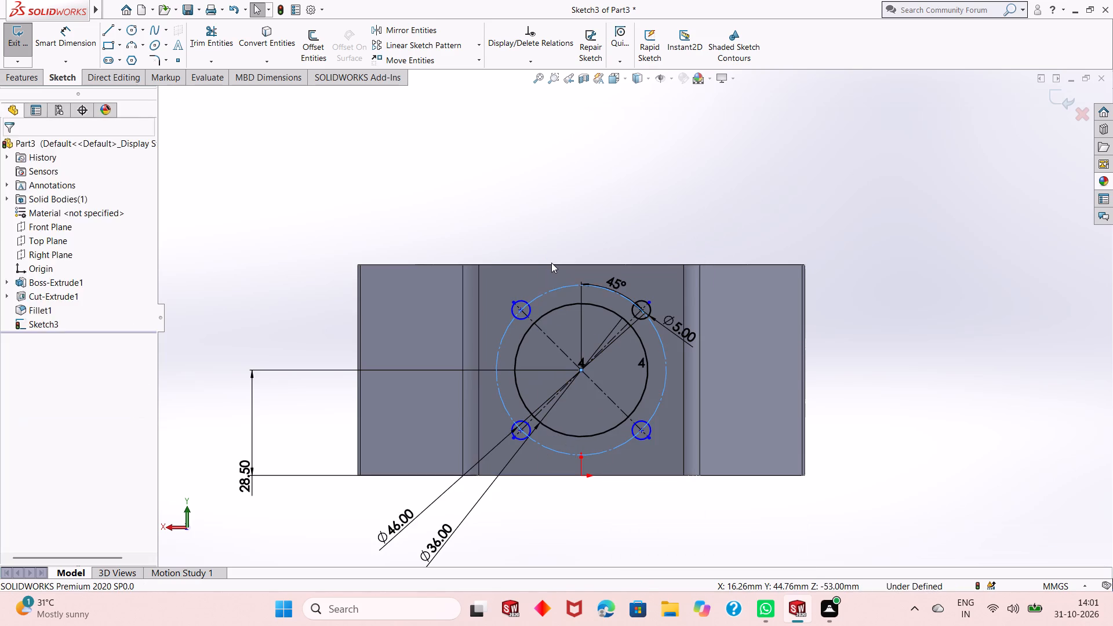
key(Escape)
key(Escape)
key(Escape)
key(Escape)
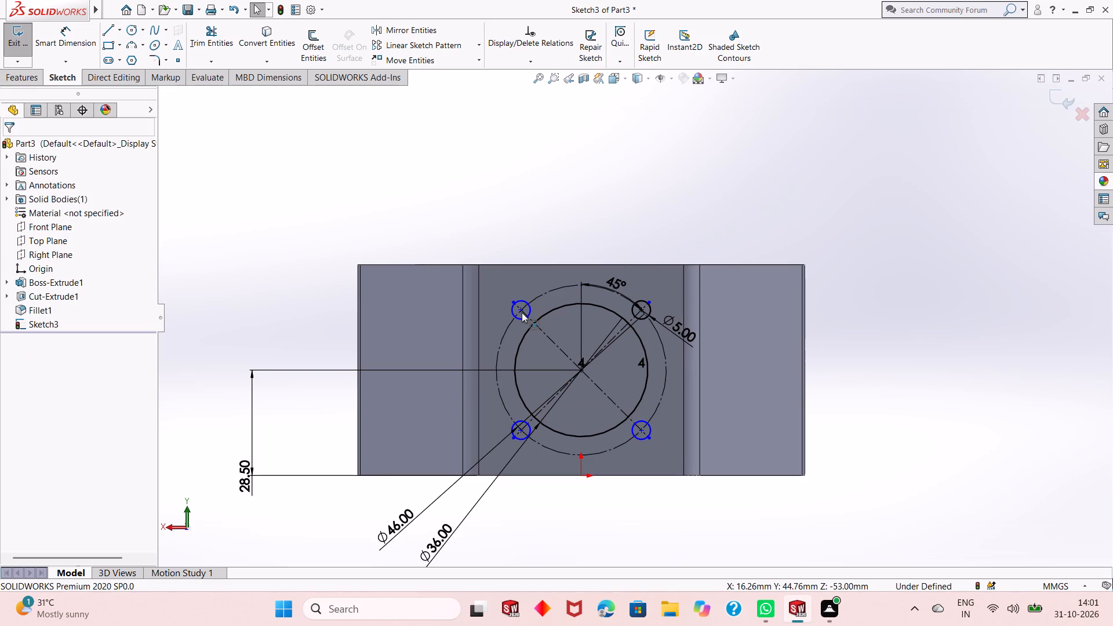
Make the centres of the upper-left and lower-right patterned 5 mm circles coincident with the 46 mm construction circle.
click(522, 312)
ctrl+click(544, 292)
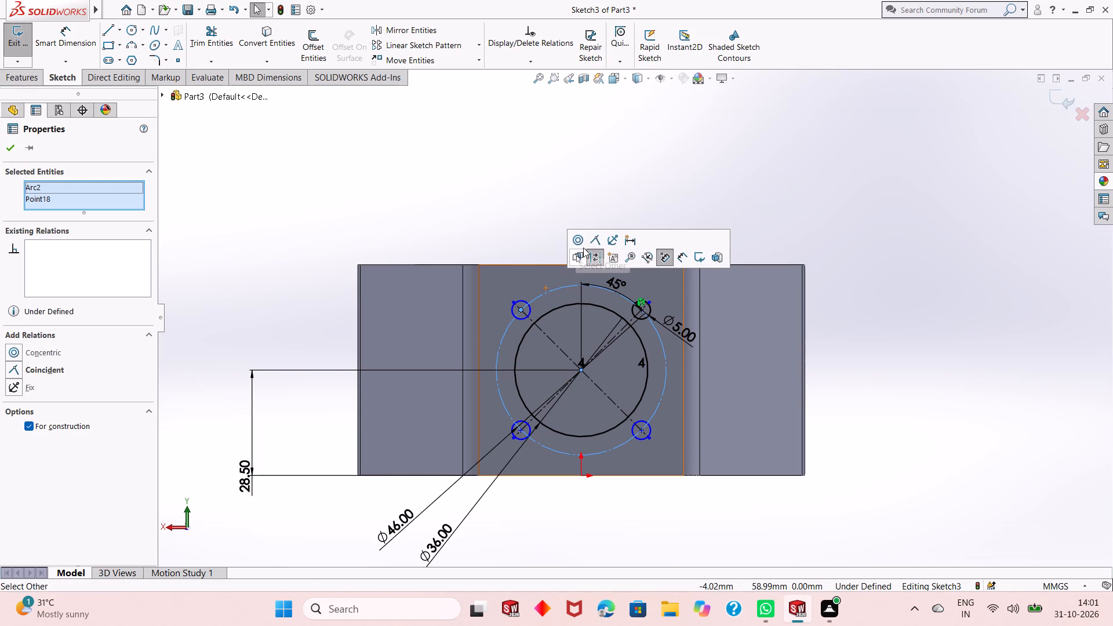
click(595, 245)
click(503, 243)
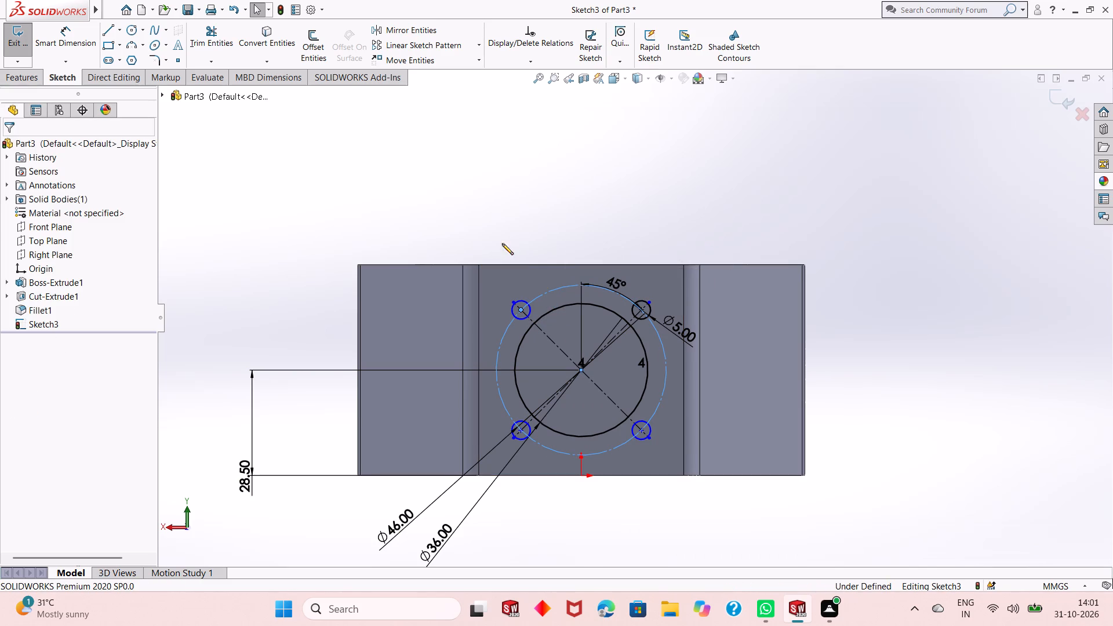
click(639, 431)
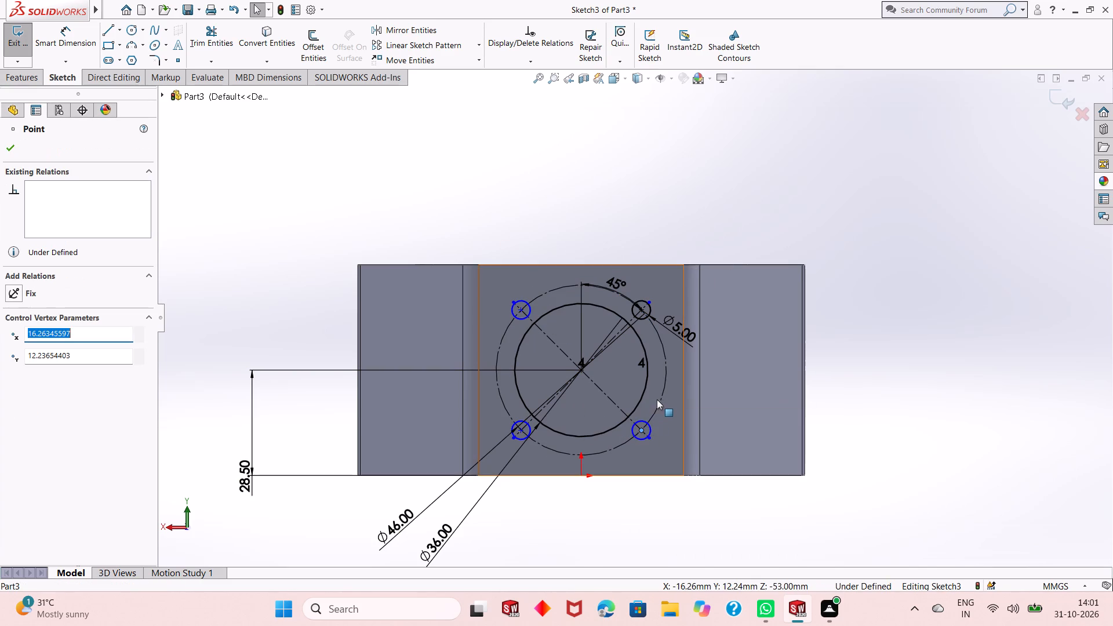
ctrl+click(660, 394)
click(710, 347)
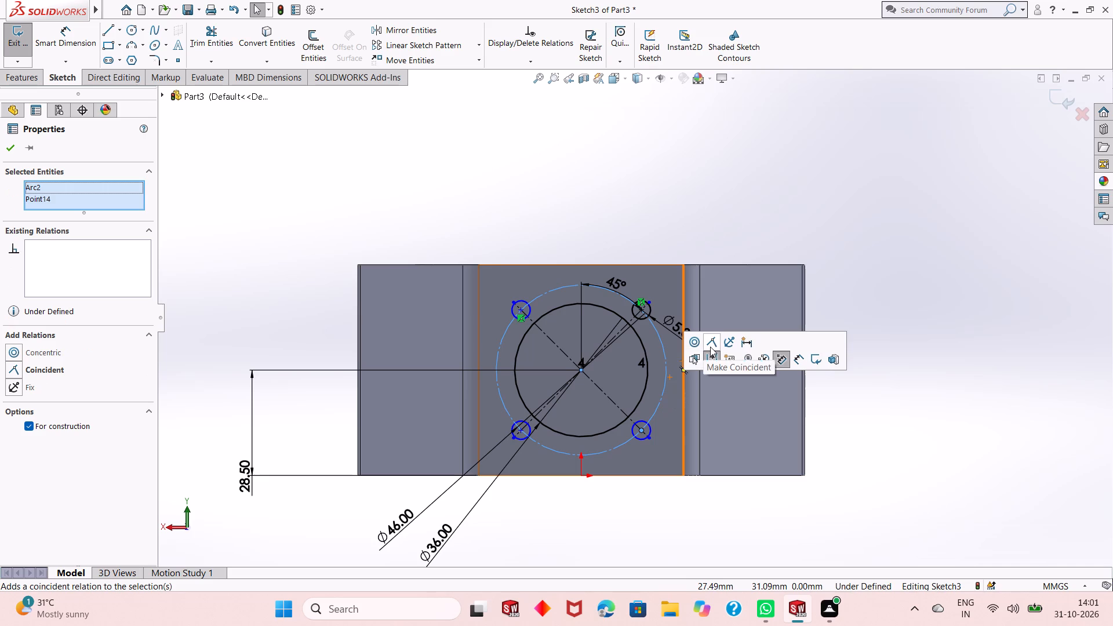
click(13, 147)
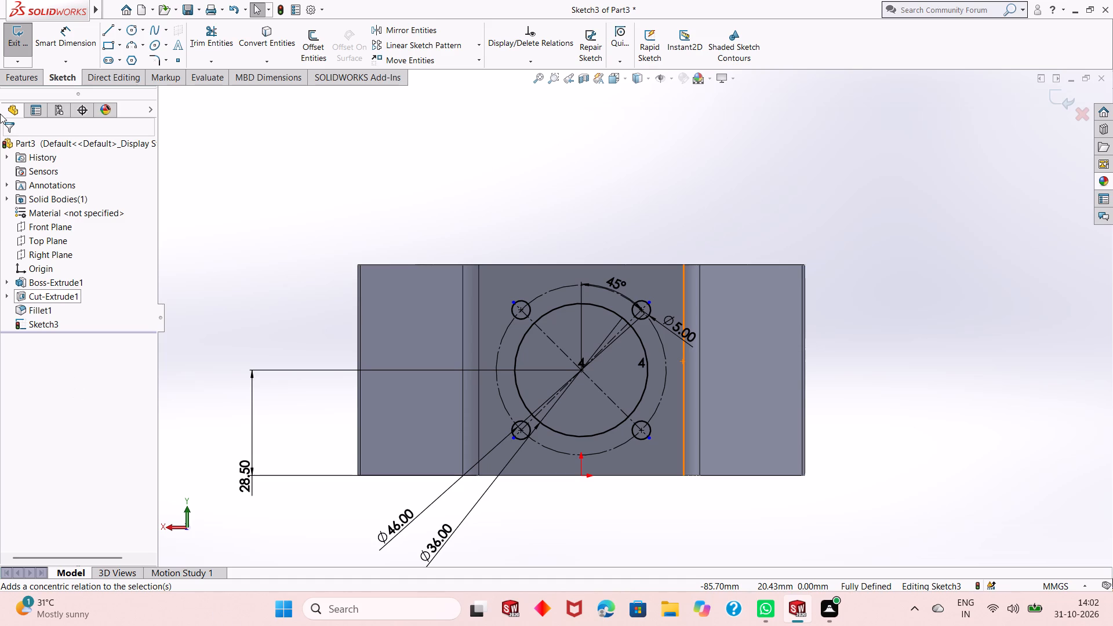
Sketch a small circle about 4.2 mm in diameter centred on the bottom quadrant of the 46 mm construction circle.
click(135, 31)
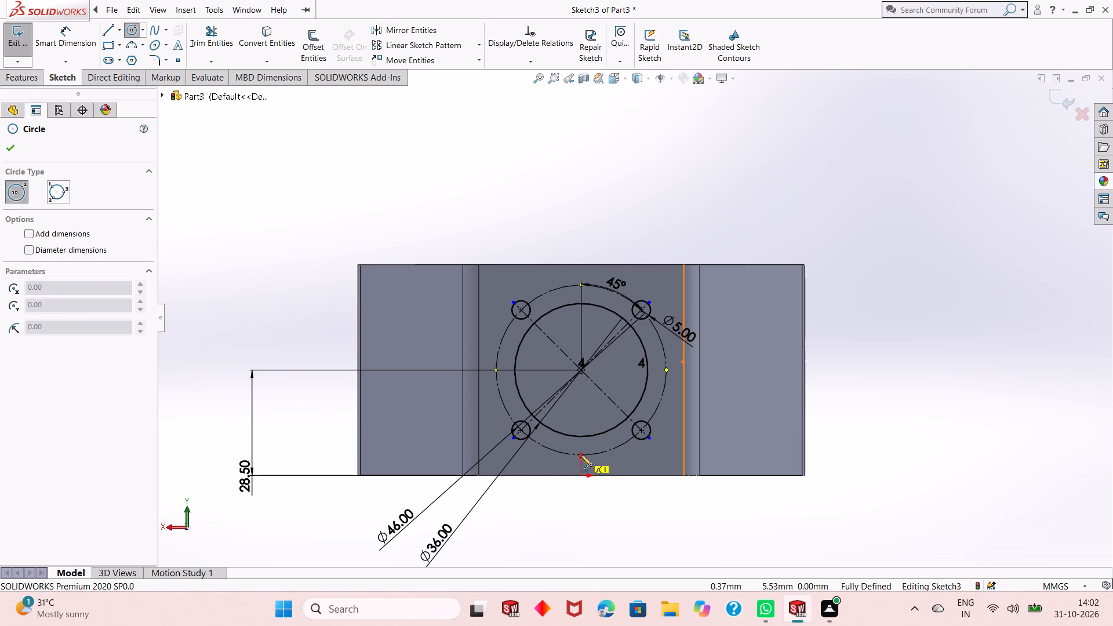
scroll(581, 455, down, 7)
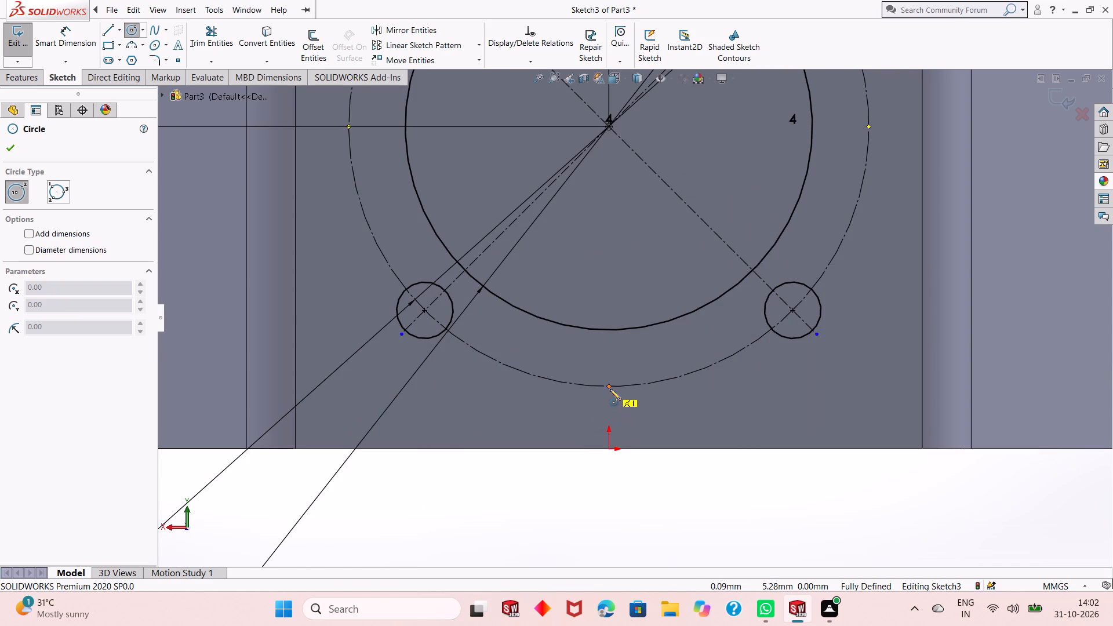
click(609, 387)
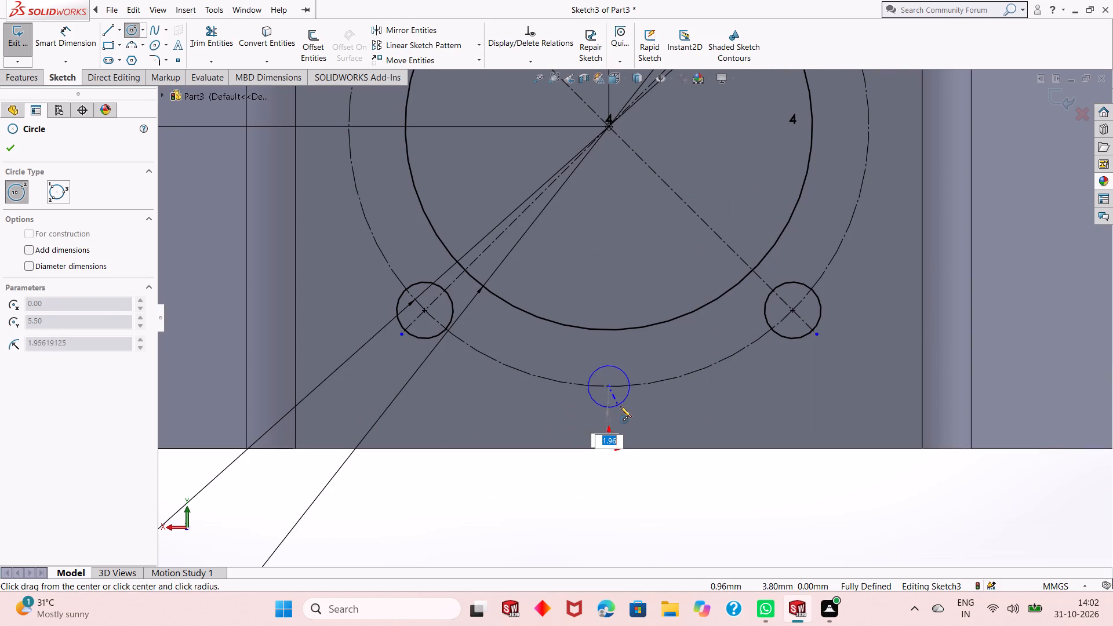
click(621, 407)
right_click(621, 407)
click(642, 414)
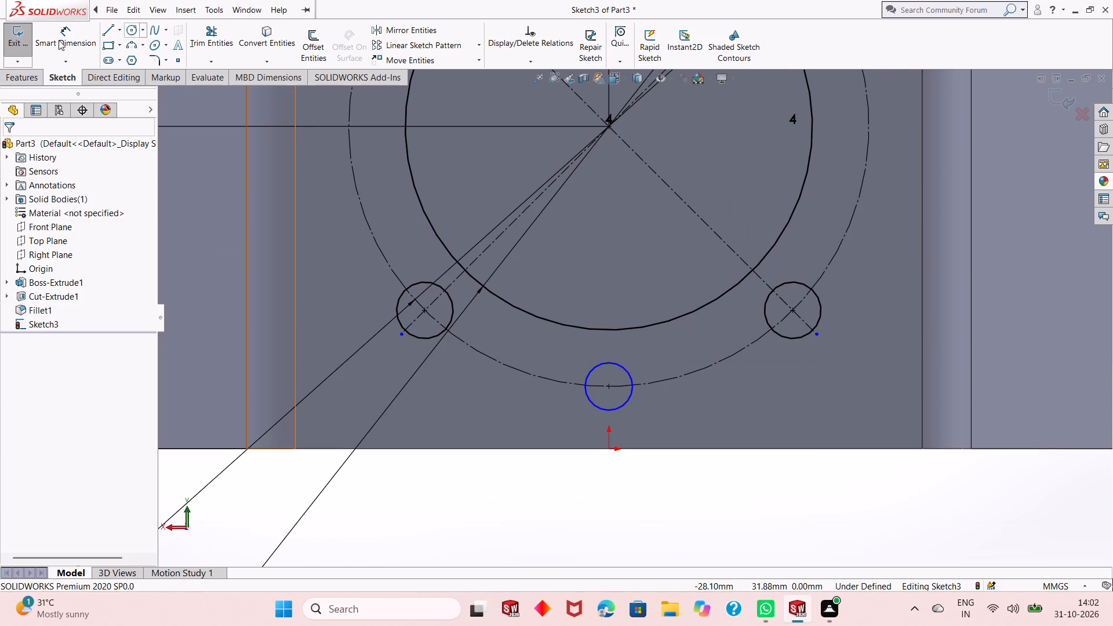
Dimension the bottom small circle's diameter as 2 mm.
click(59, 40)
click(585, 396)
click(530, 528)
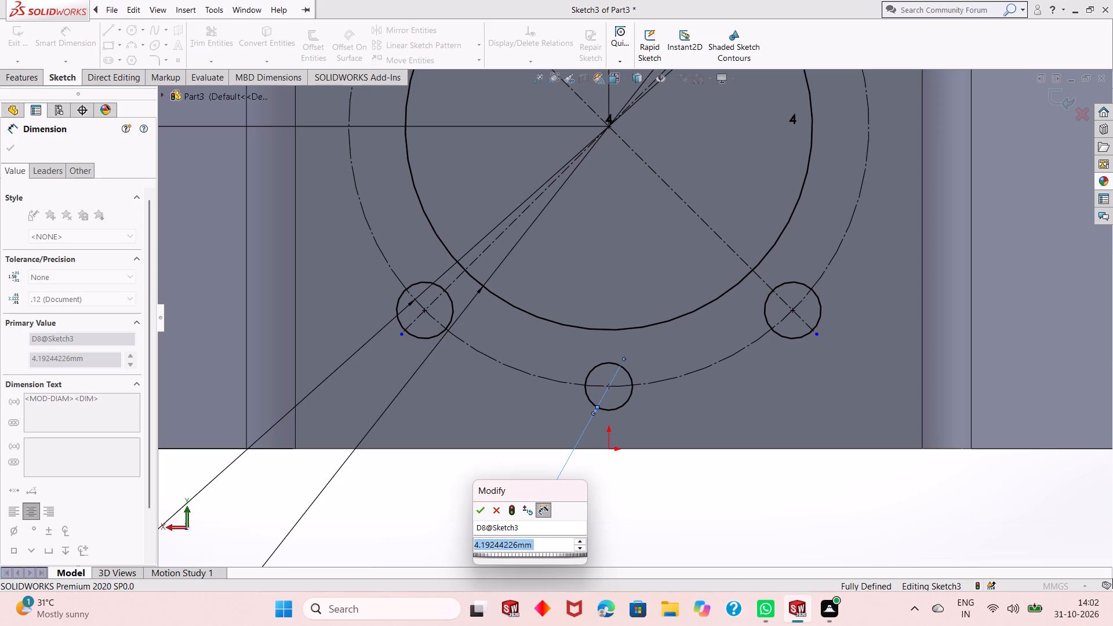
key(2)
key(Return)
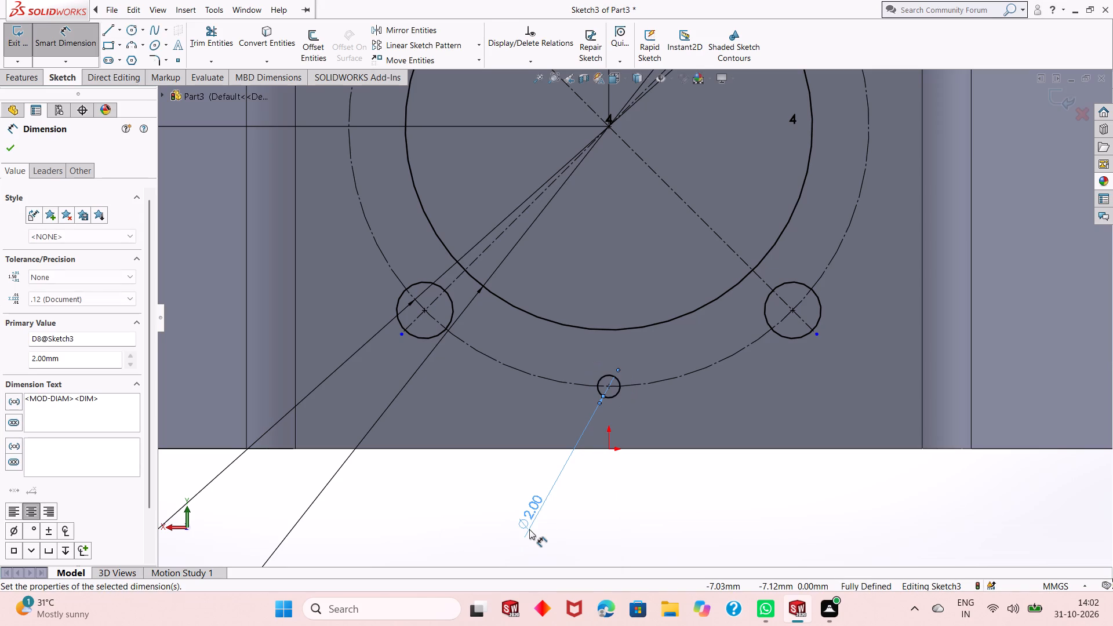
Set the bottom small circle's diameter to 3 mm.
scroll(551, 498, down, 4)
scroll(551, 498, up, 10)
scroll(592, 234, up, 2)
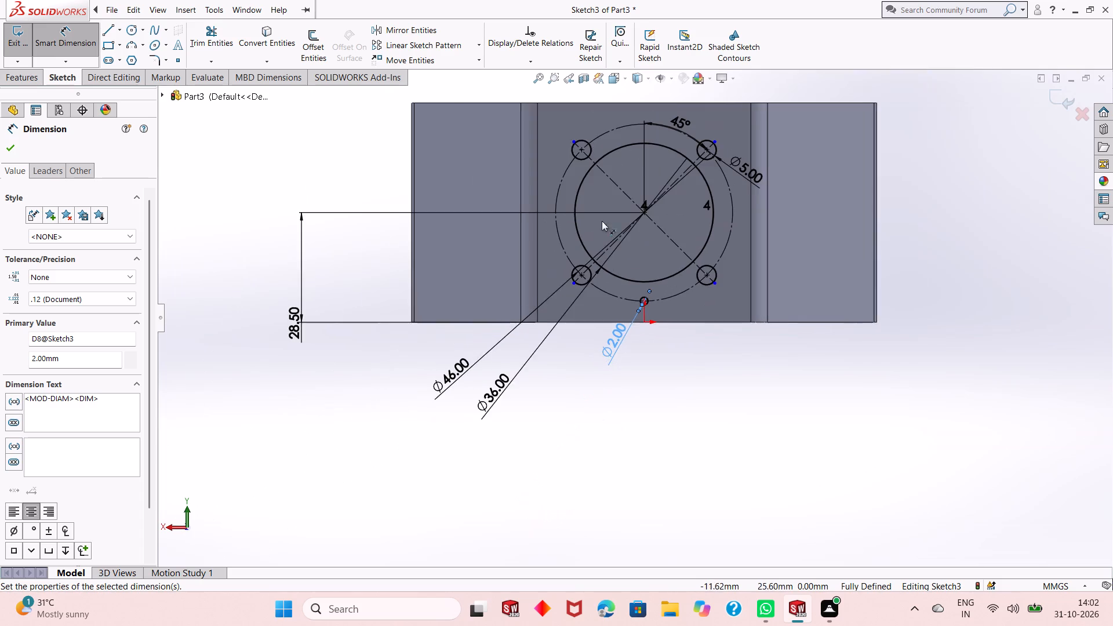
scroll(639, 164, down, 4)
scroll(685, 414, up, 3)
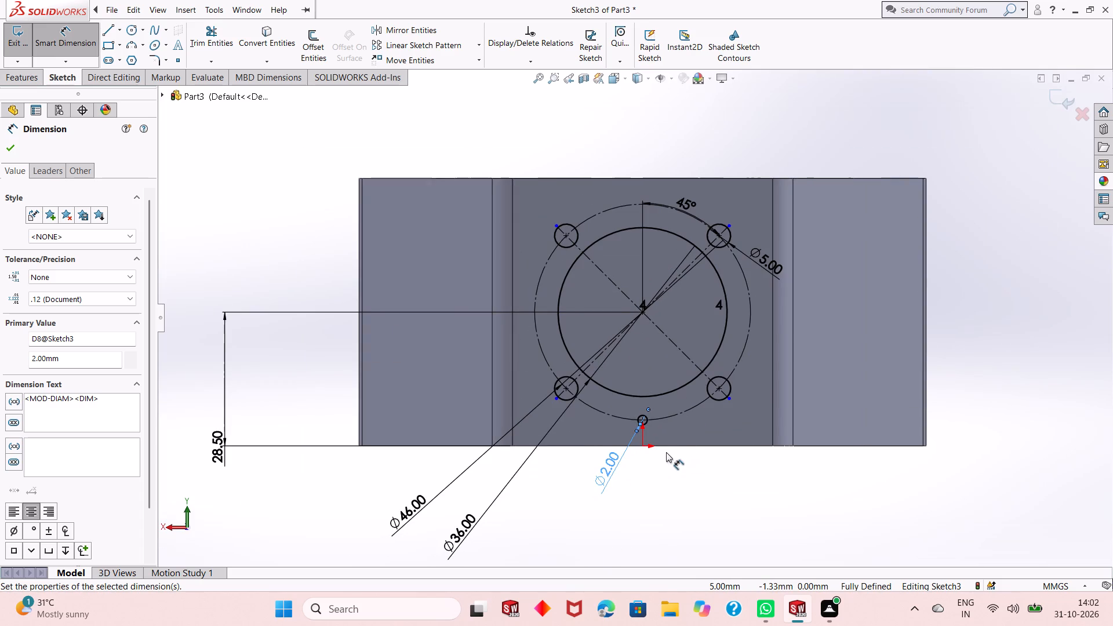
double_click(608, 465)
key(3)
key(Return)
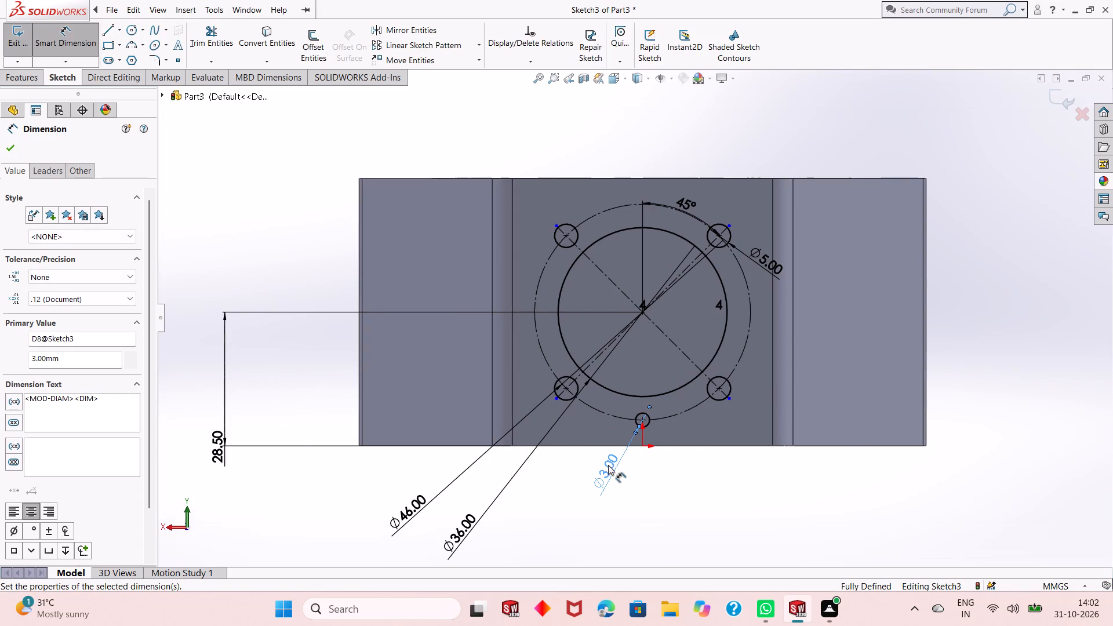
click(5, 145)
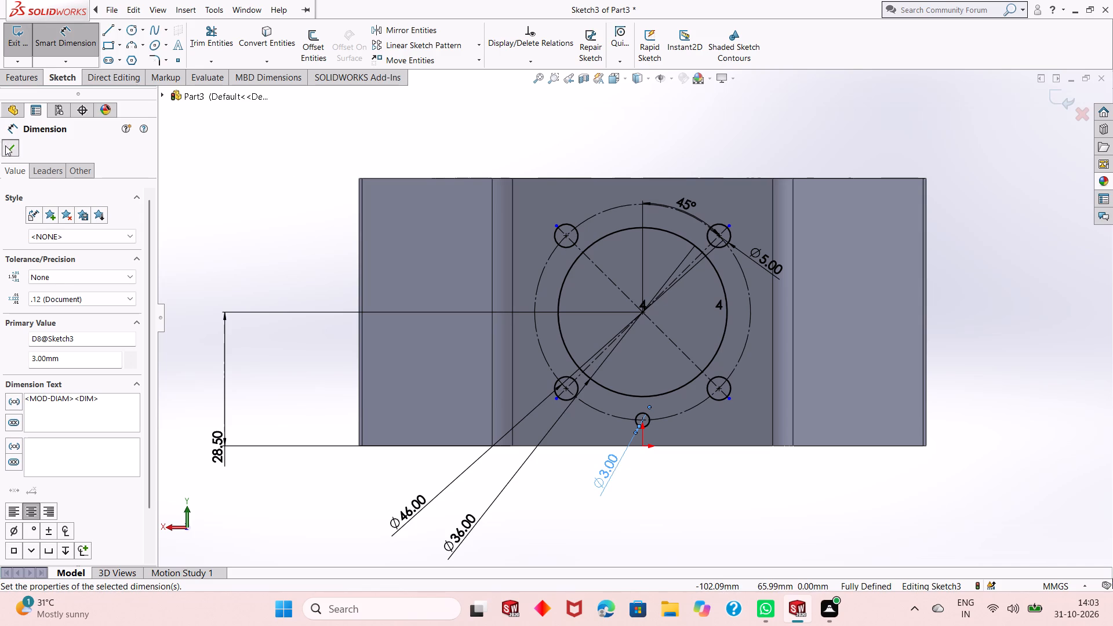
Extrude-cut the side-face sketch of 36 mm, 5 mm and 3 mm circles Through All across the hexagonal part.
scroll(328, 231, up, 2)
middle_drag(569, 261, 517, 302)
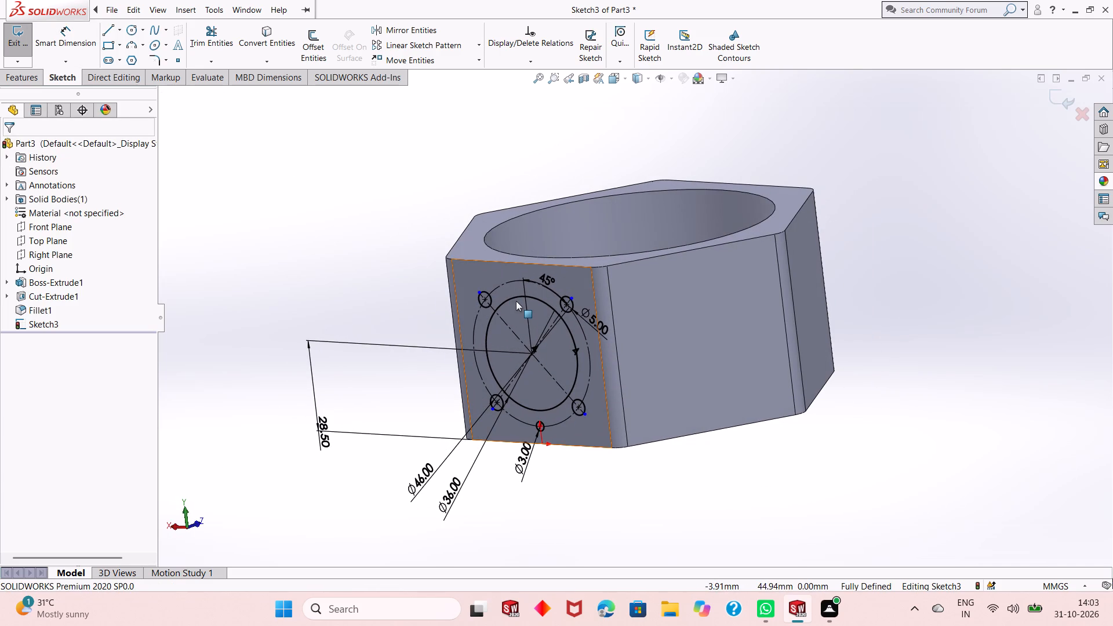
click(336, 249)
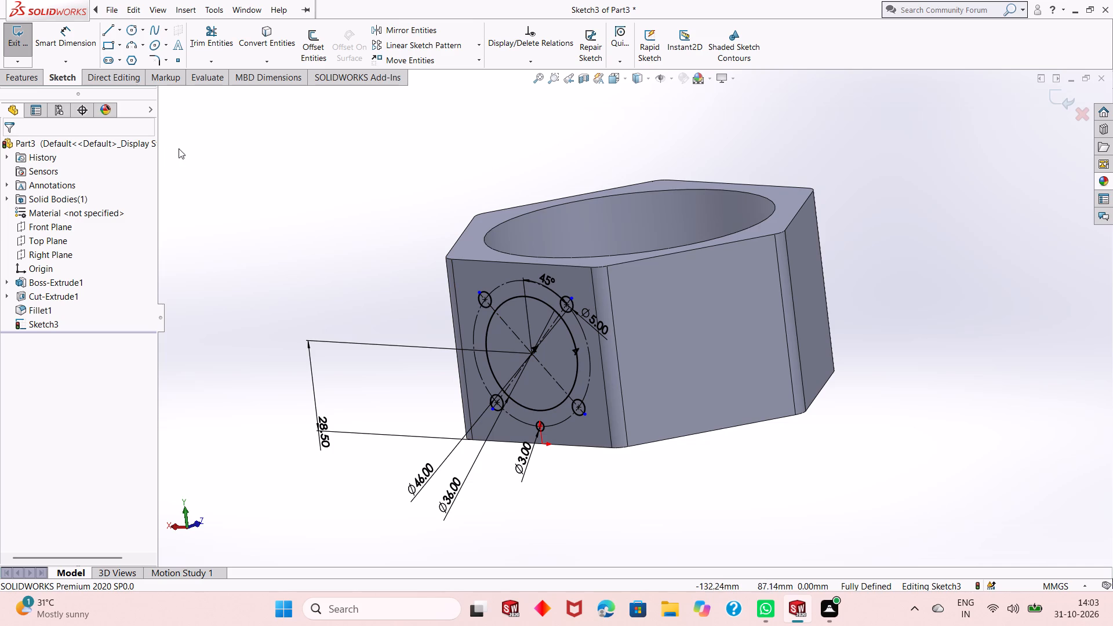
click(37, 83)
click(212, 56)
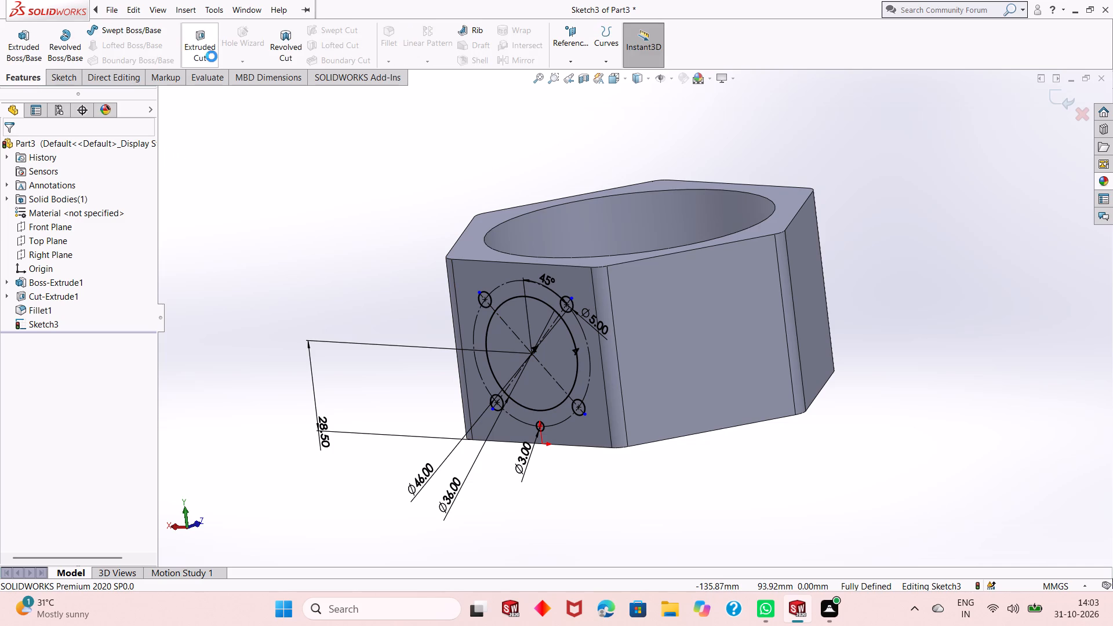
middle_drag(656, 248, 675, 415)
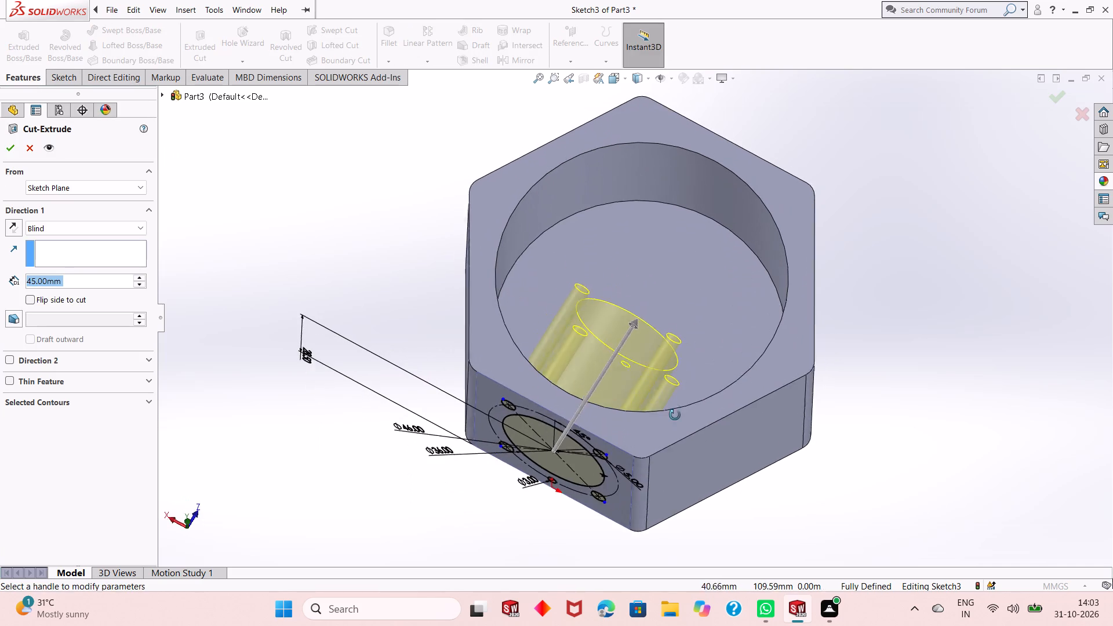
middle_drag(675, 415, 686, 383)
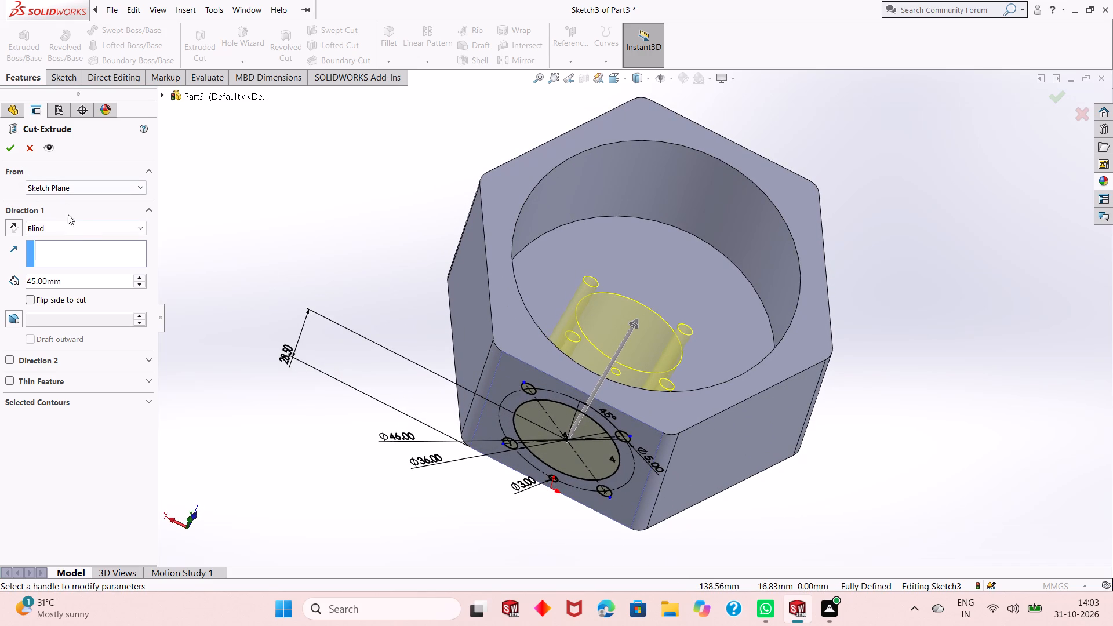
click(72, 231)
click(85, 252)
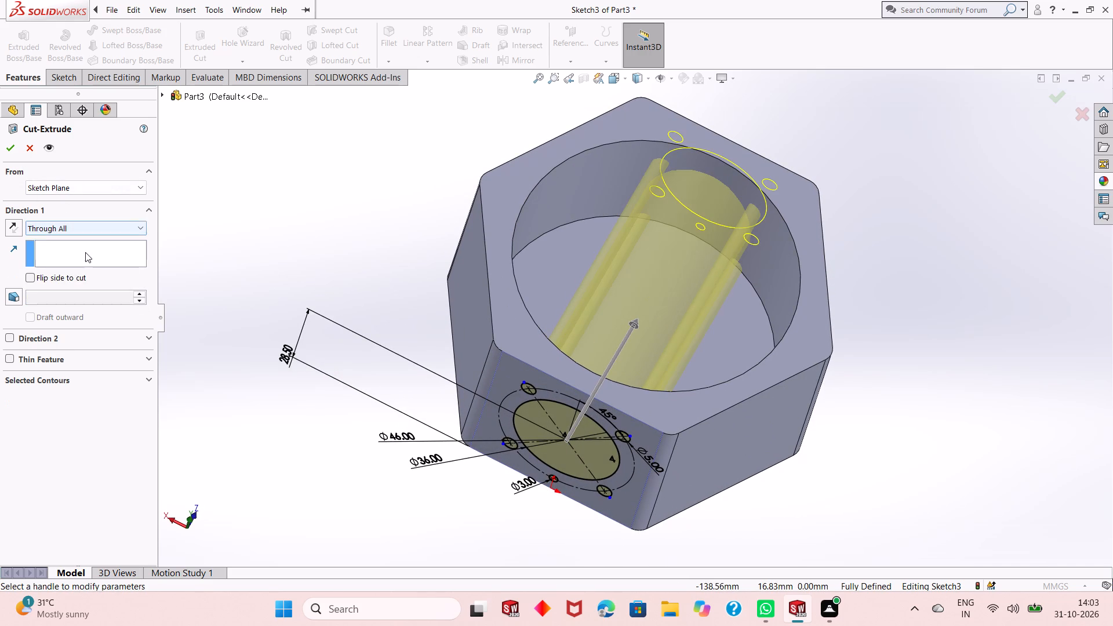
middle_drag(632, 265, 493, 463)
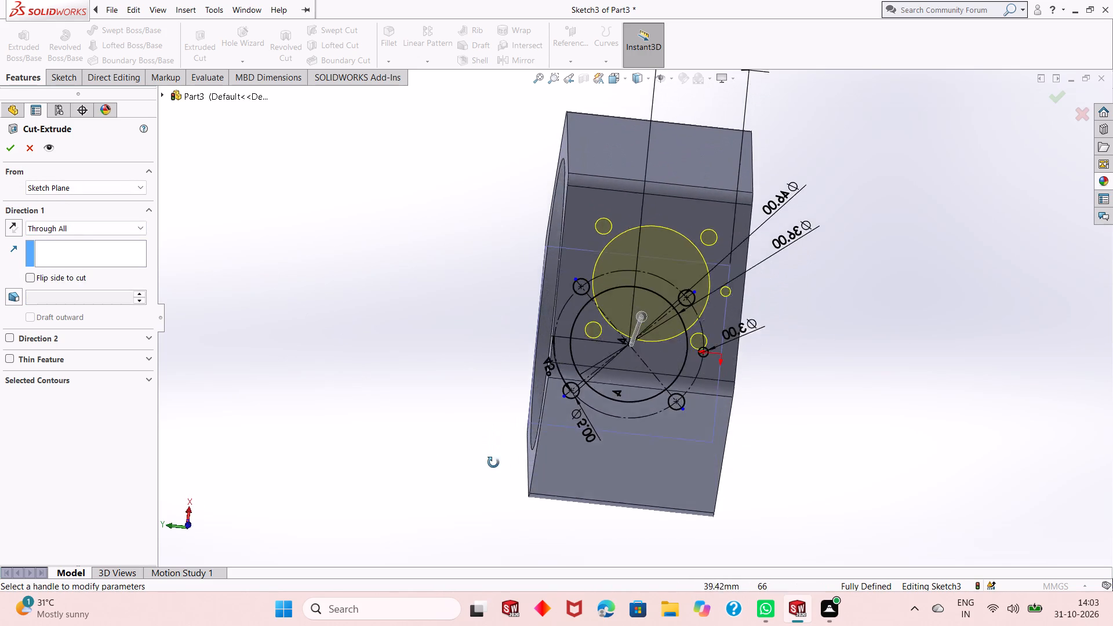
middle_drag(493, 463, 500, 486)
middle_drag(612, 427, 642, 414)
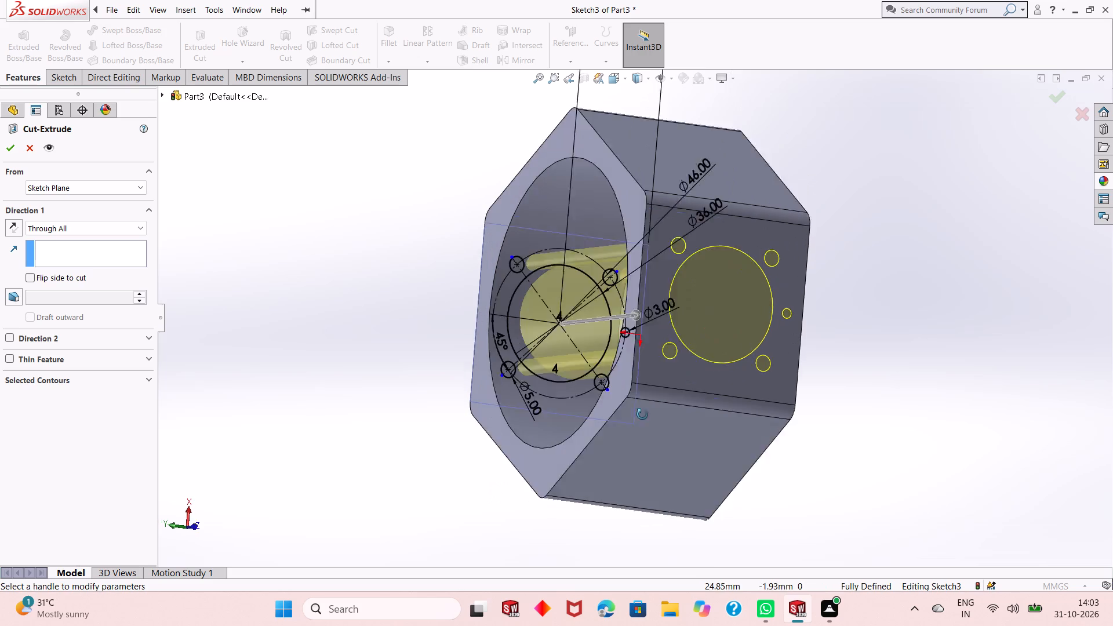
middle_drag(642, 414, 698, 402)
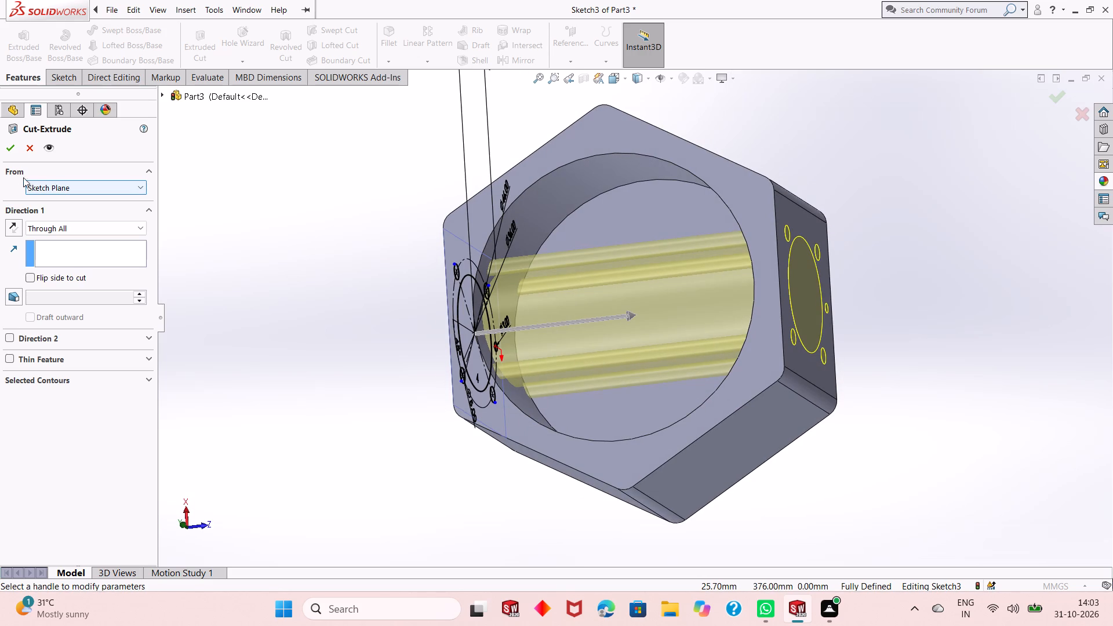
click(4, 147)
click(329, 303)
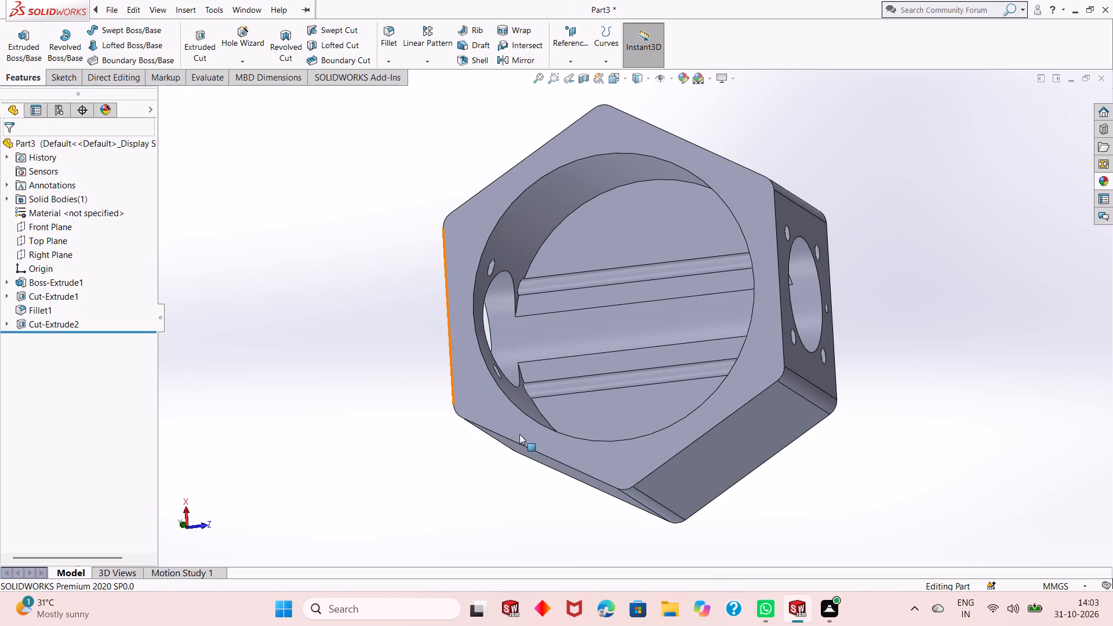
Examine the through-cut holes and the pocket floor from several viewing angles.
middle_drag(522, 435, 541, 365)
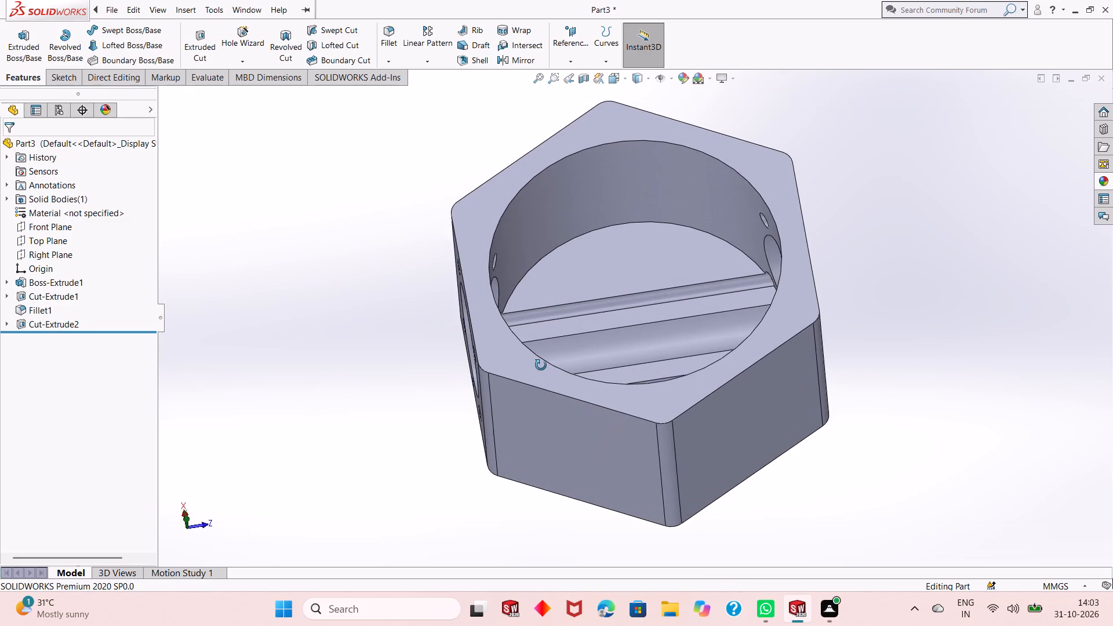
middle_drag(541, 365, 627, 337)
middle_drag(653, 333, 561, 429)
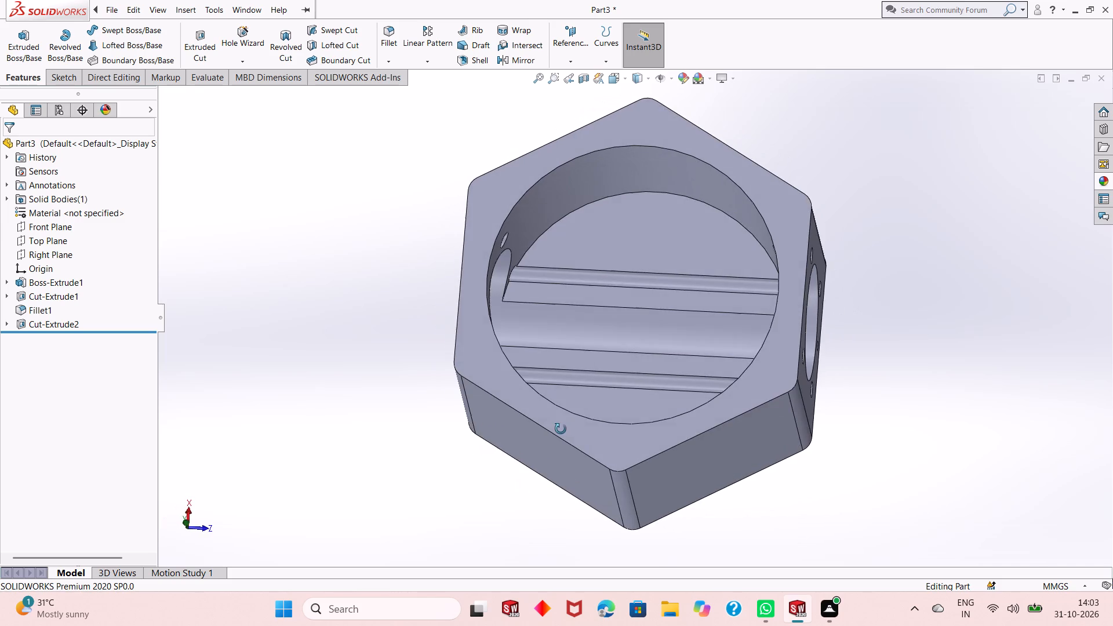
middle_drag(561, 429, 617, 417)
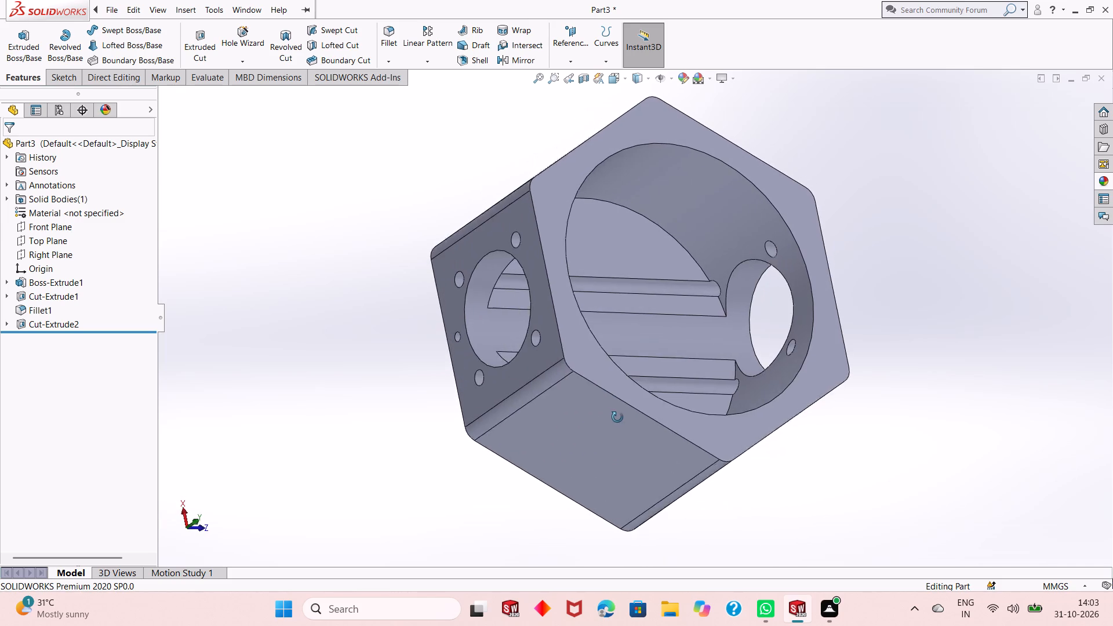
middle_drag(617, 417, 655, 423)
middle_drag(659, 423, 690, 392)
middle_drag(681, 399, 565, 451)
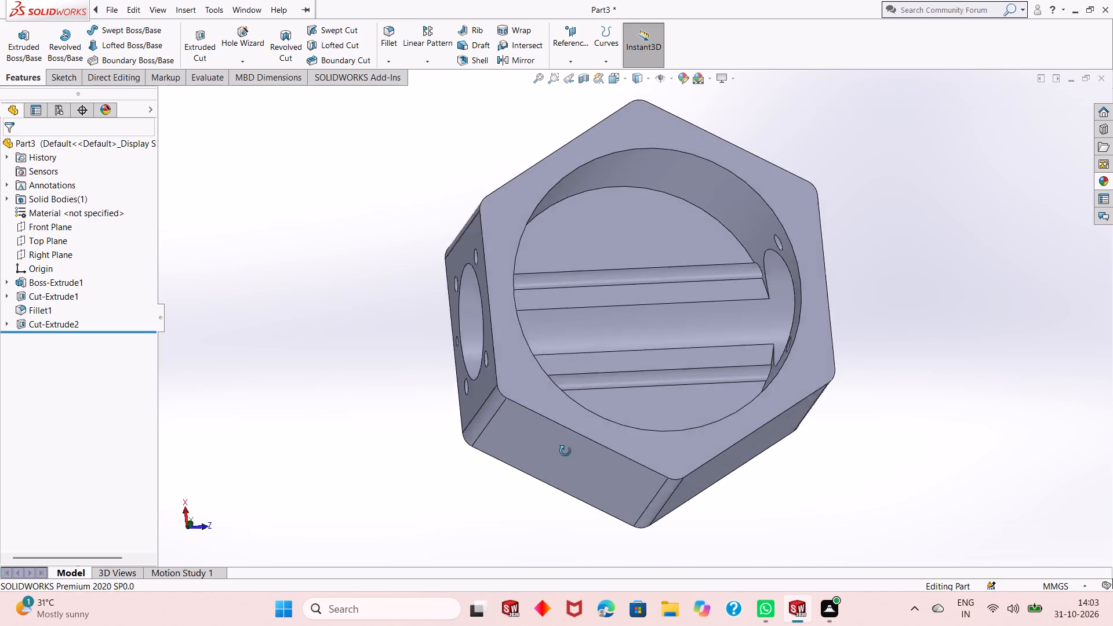
middle_drag(565, 451, 559, 355)
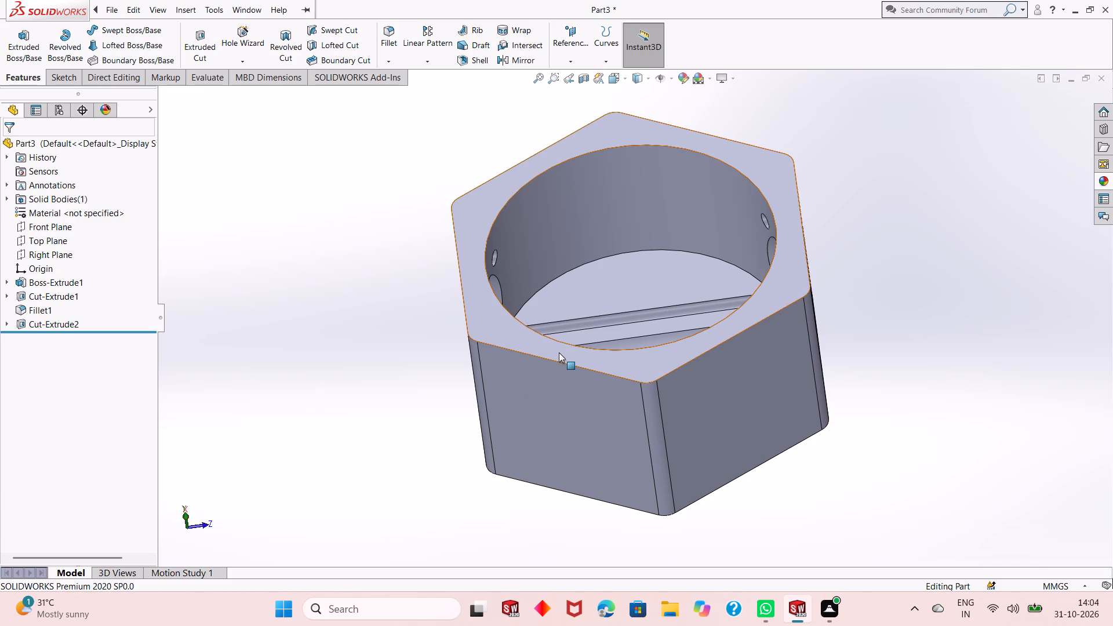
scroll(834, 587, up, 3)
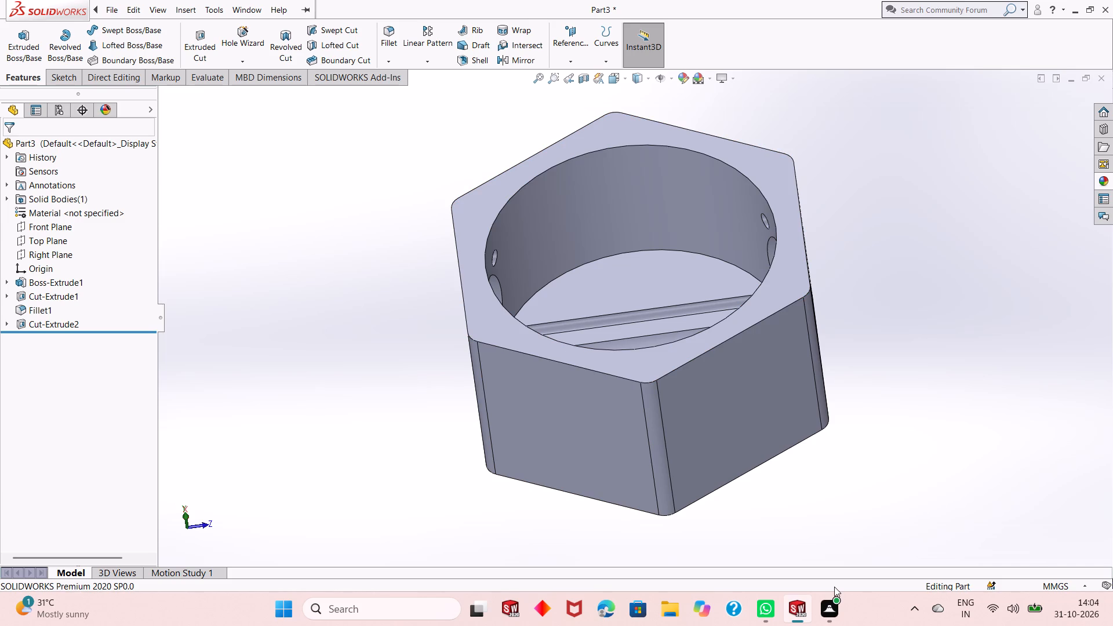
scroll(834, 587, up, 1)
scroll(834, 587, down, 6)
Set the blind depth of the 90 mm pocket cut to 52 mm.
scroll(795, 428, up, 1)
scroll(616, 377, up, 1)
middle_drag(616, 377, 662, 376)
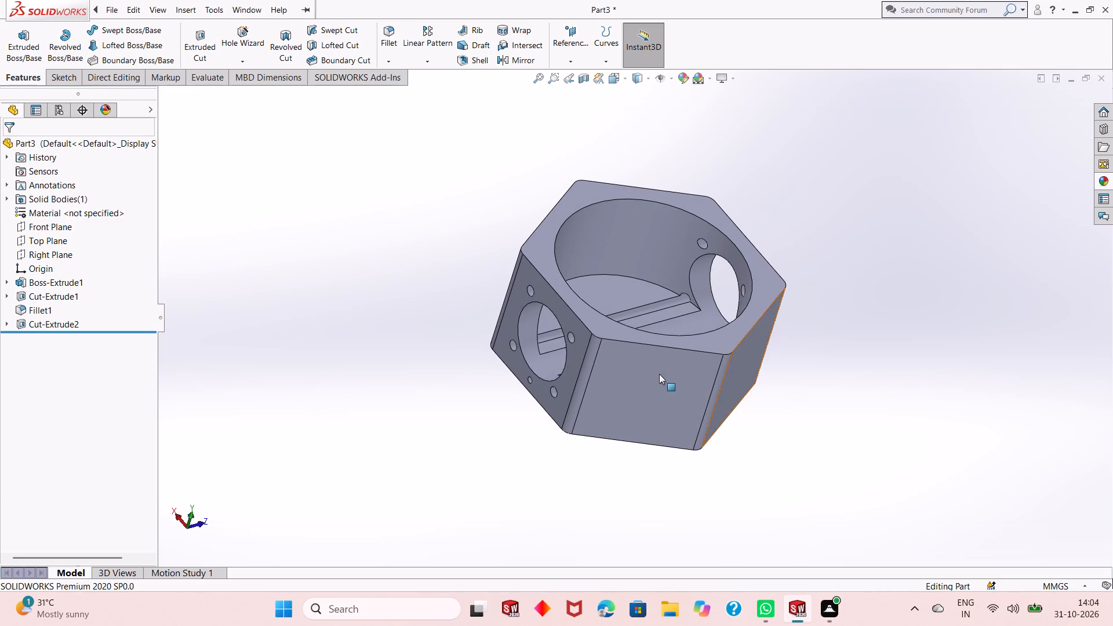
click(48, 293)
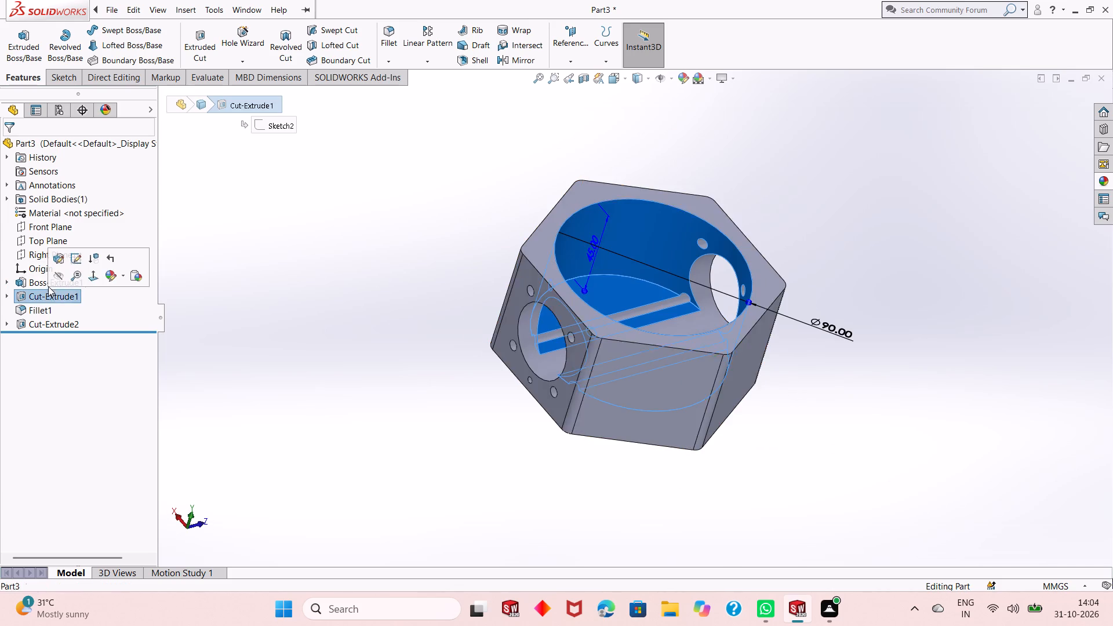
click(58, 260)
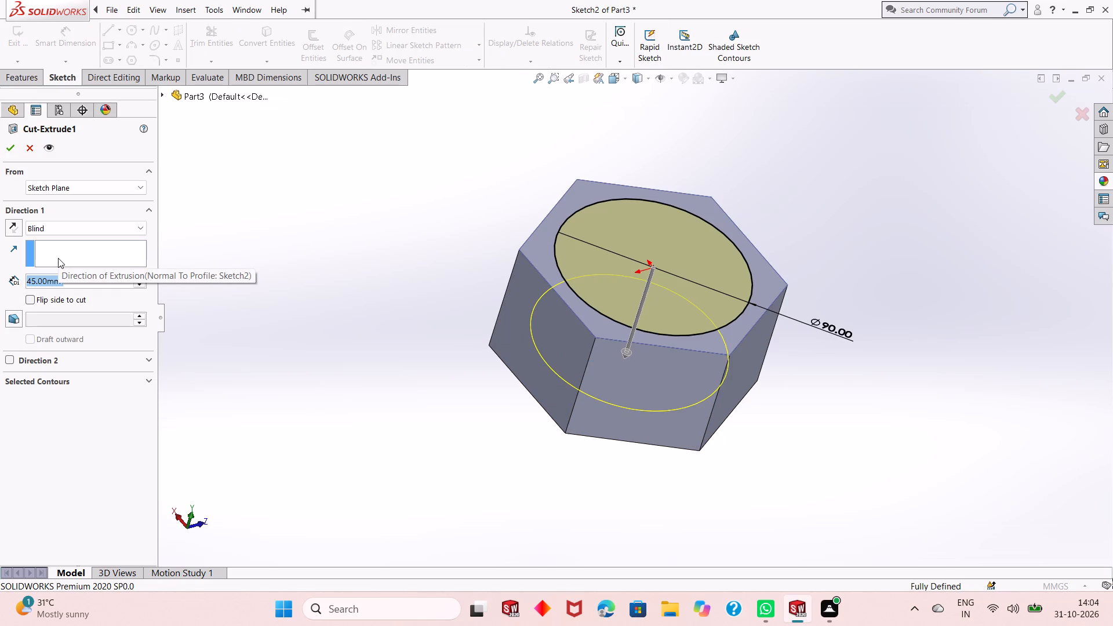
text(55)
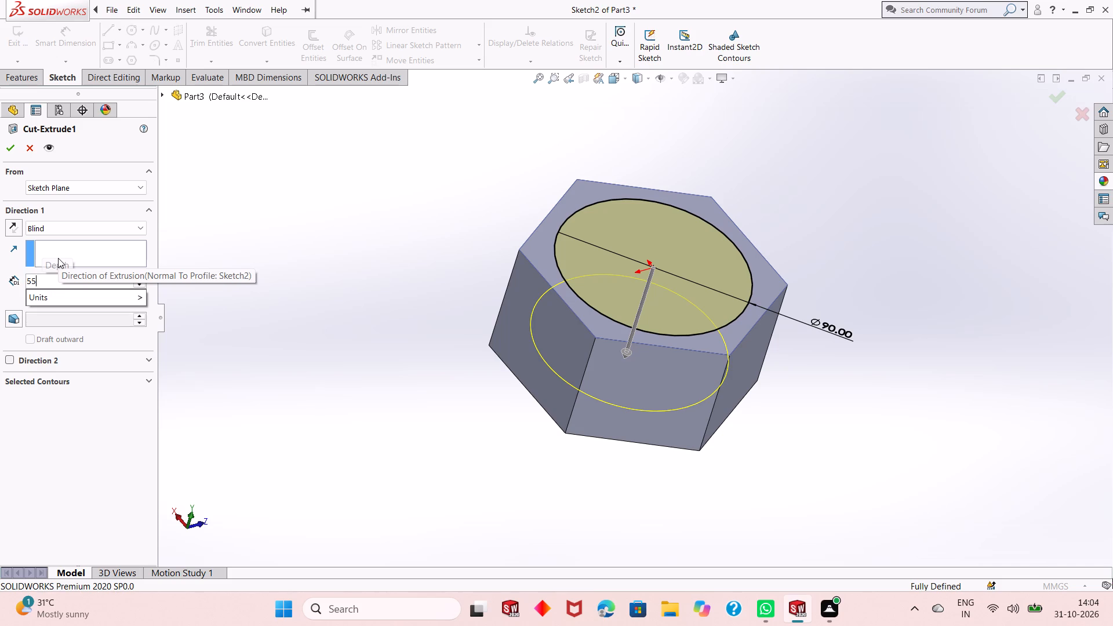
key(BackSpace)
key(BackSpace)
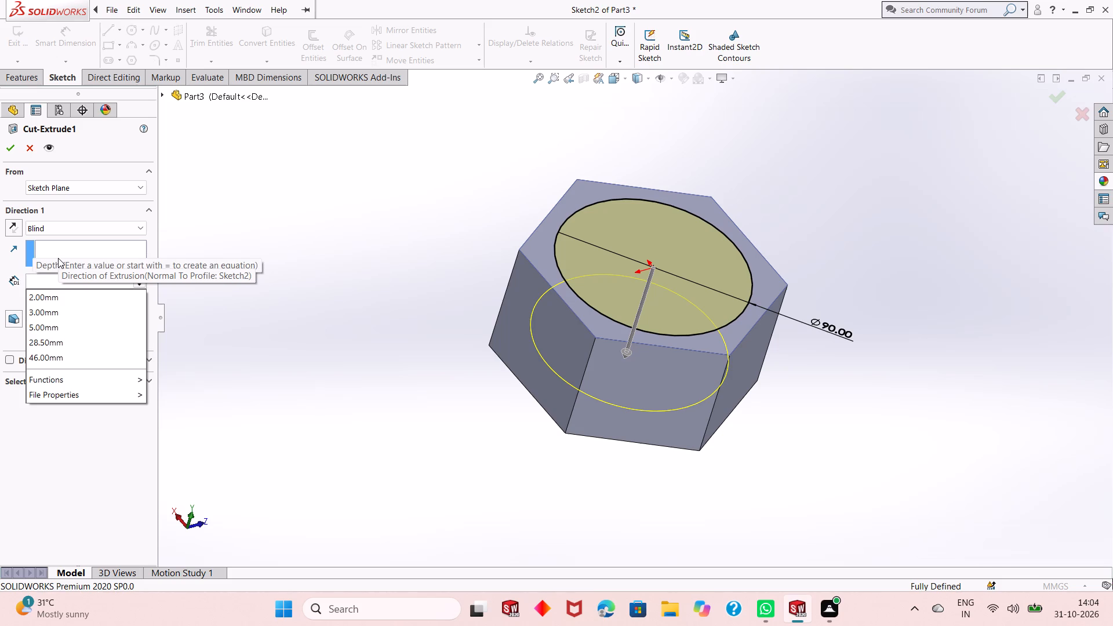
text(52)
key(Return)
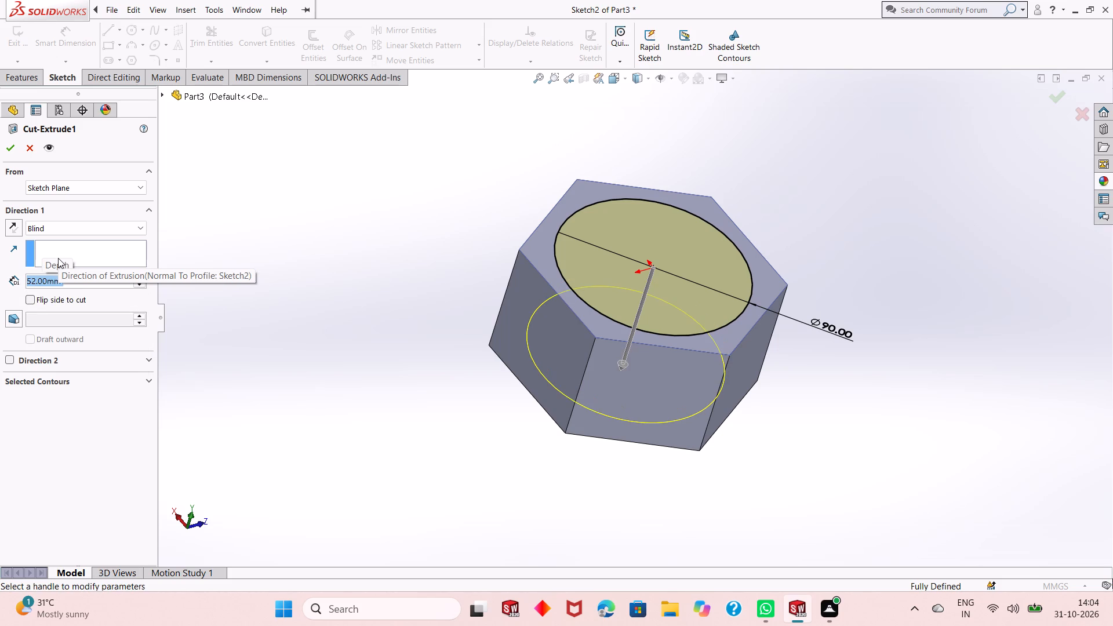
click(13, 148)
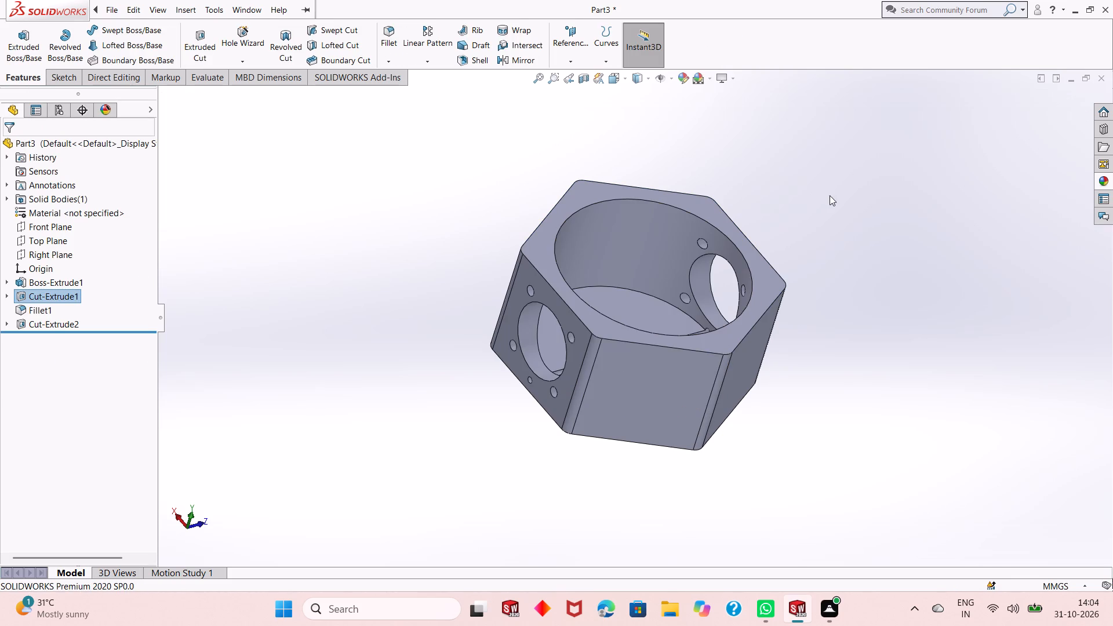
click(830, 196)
Set the blind depth of the 90 mm pocket cut to 45 mm.
middle_drag(829, 245, 765, 431)
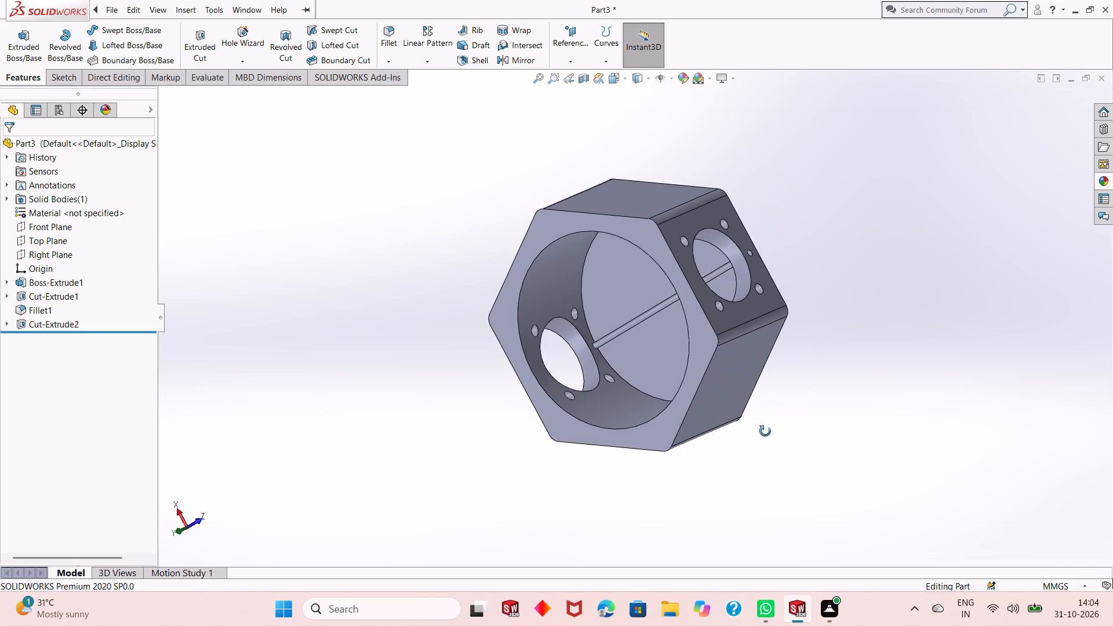
middle_drag(765, 431, 812, 252)
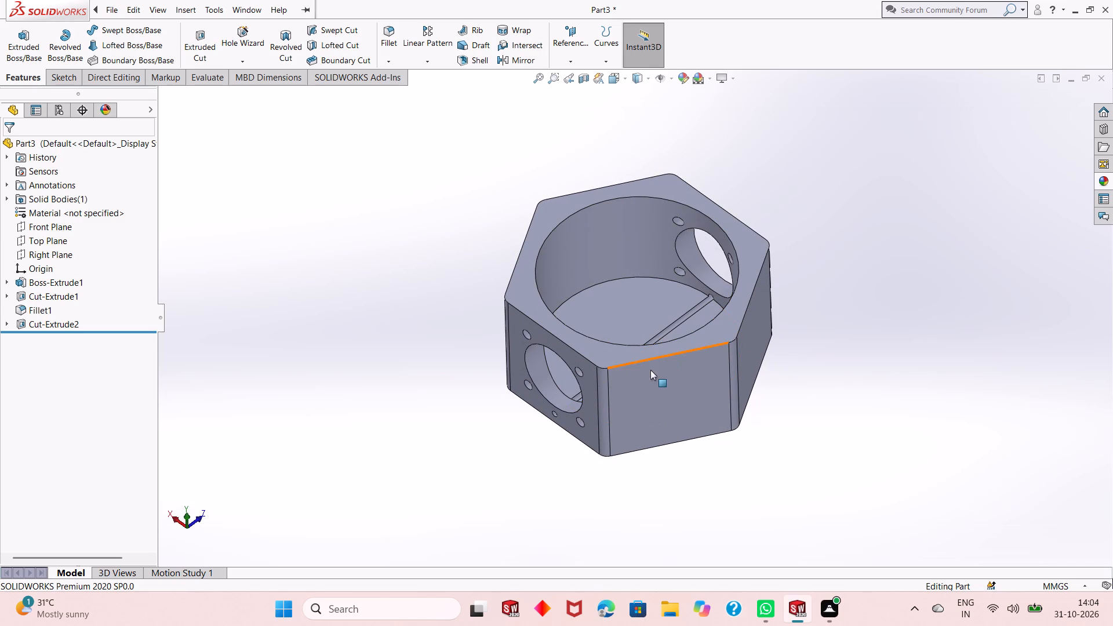
middle_drag(488, 390, 488, 332)
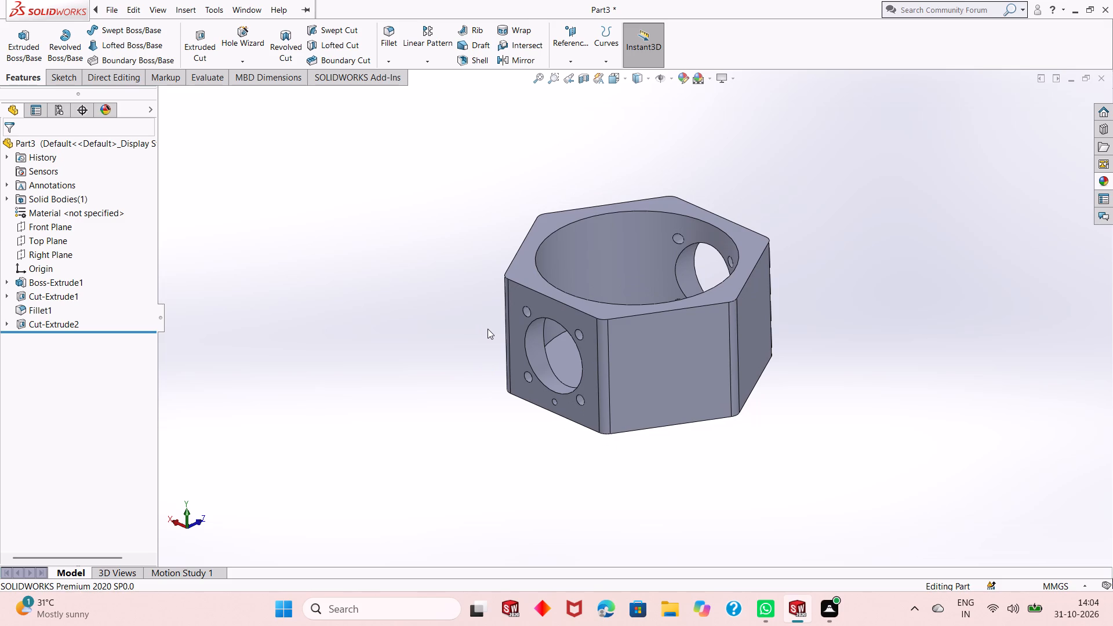
middle_drag(627, 284, 561, 464)
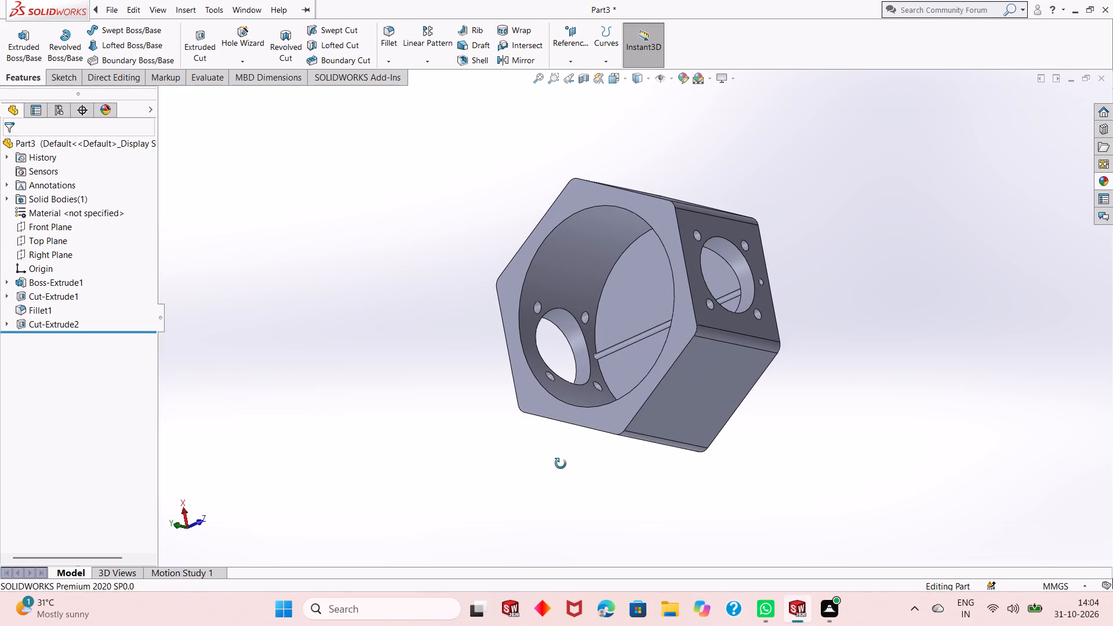
middle_drag(561, 464, 575, 425)
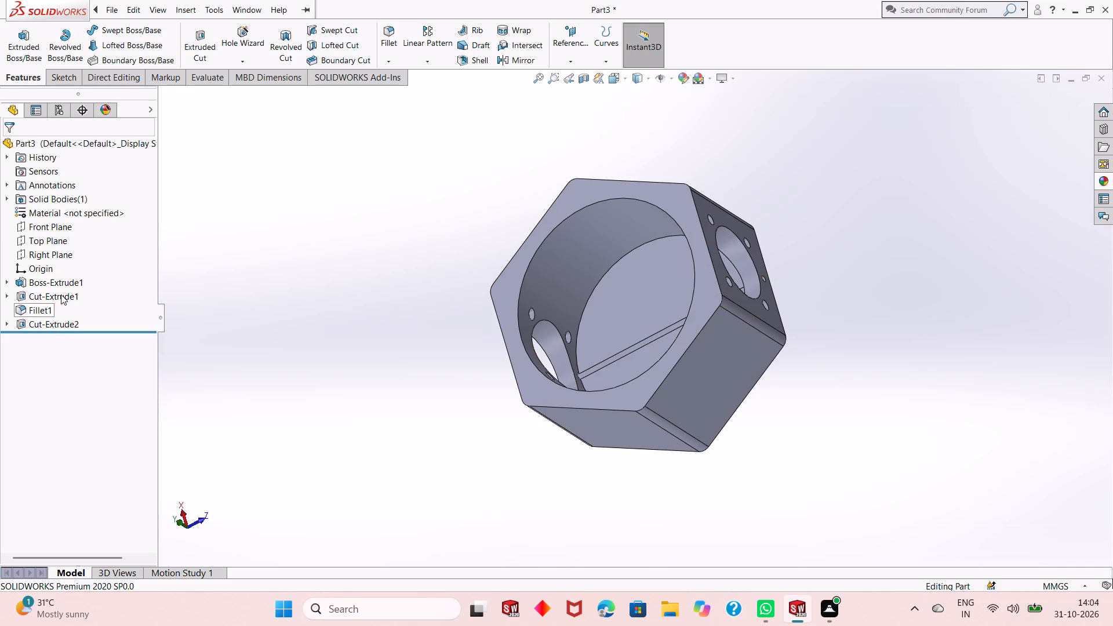
click(61, 293)
click(71, 259)
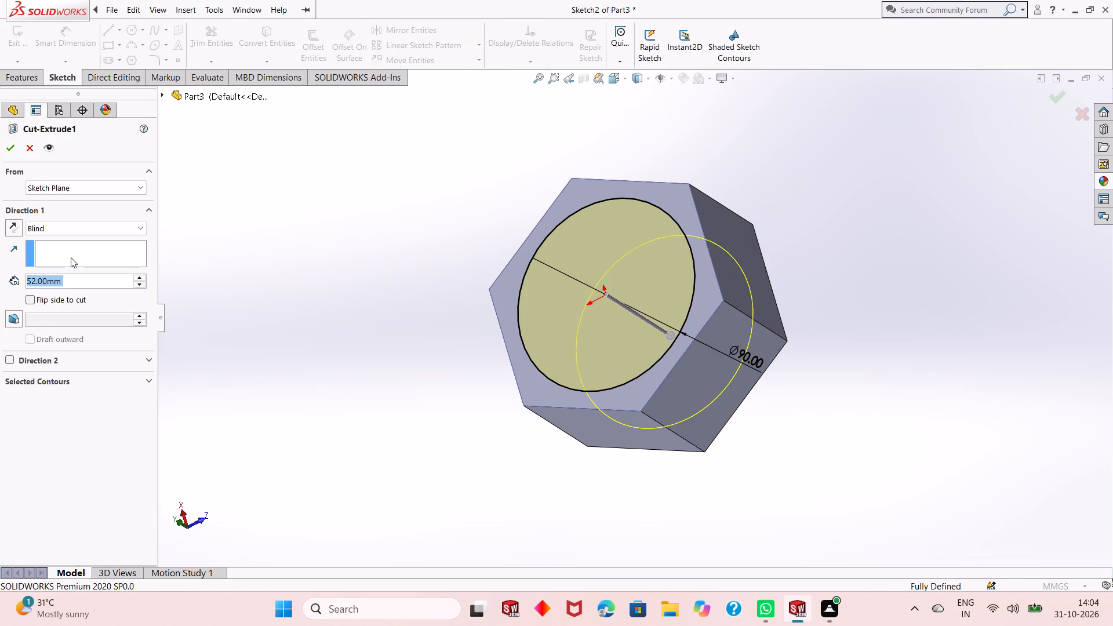
text(12)
key(Return)
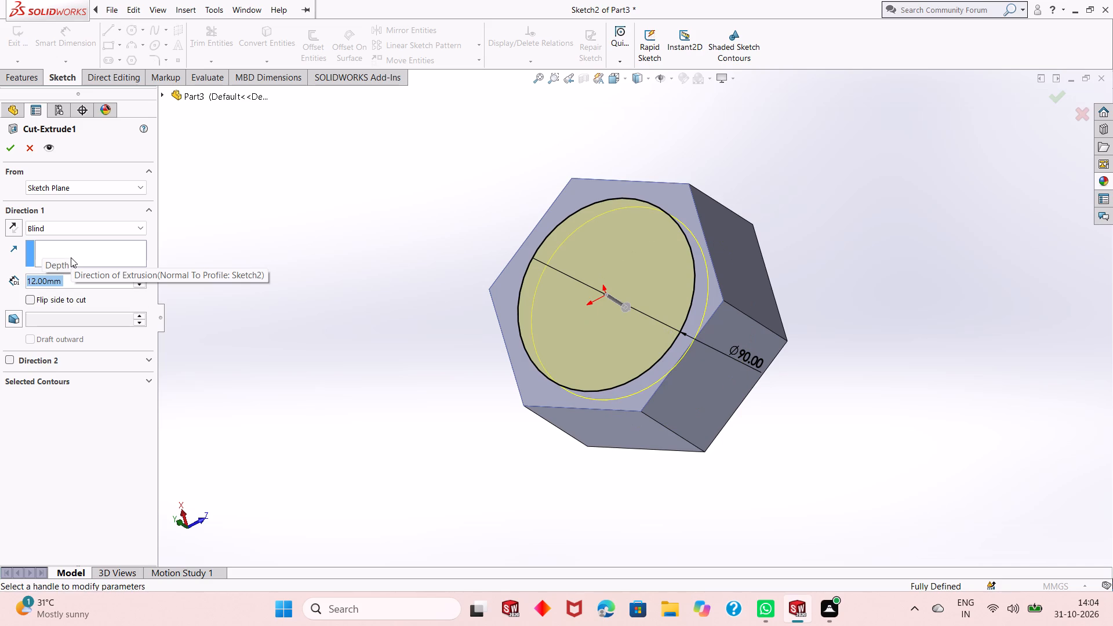
text(45)
key(Return)
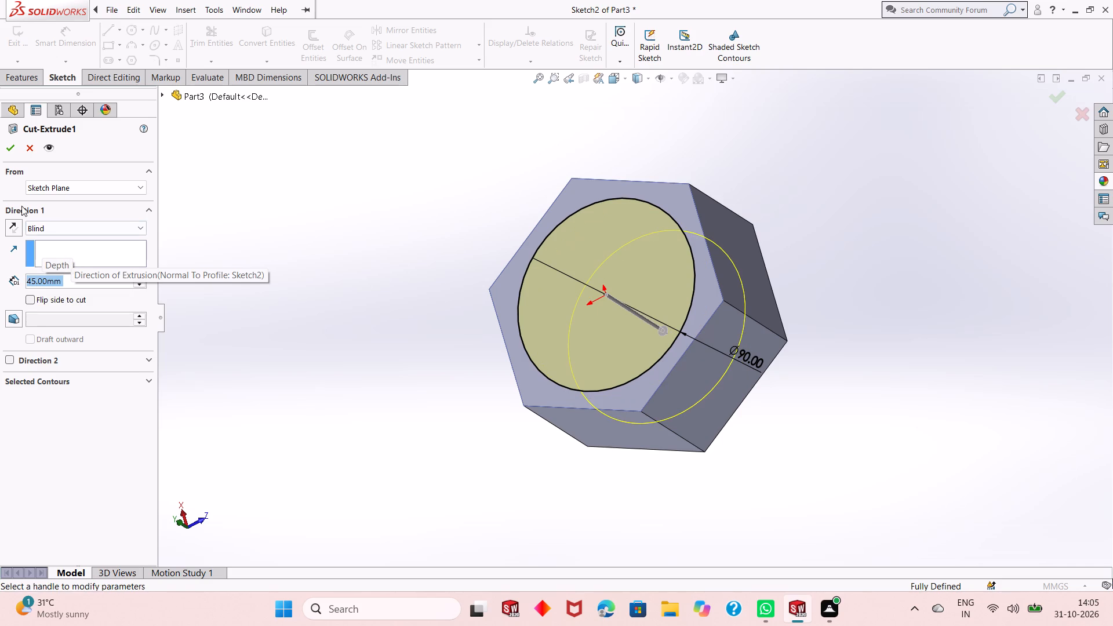
click(12, 132)
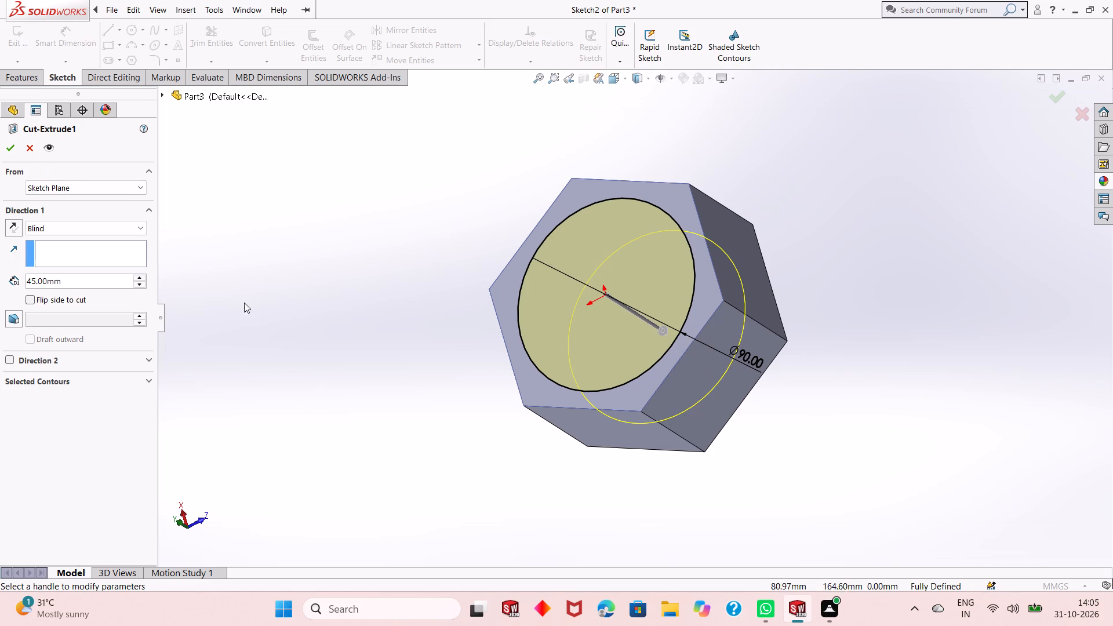
click(7, 143)
click(206, 177)
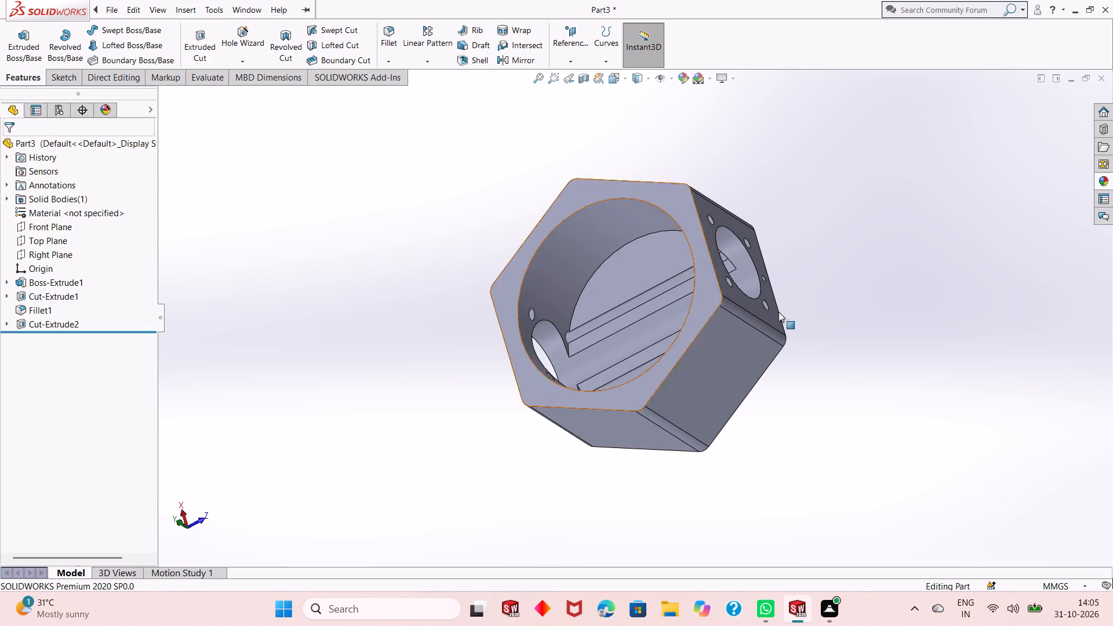
Change the side-face hole cut from Through All to Blind with a depth of 10 mm.
scroll(642, 341, up, 1)
scroll(674, 282, down, 2)
middle_drag(584, 343, 608, 310)
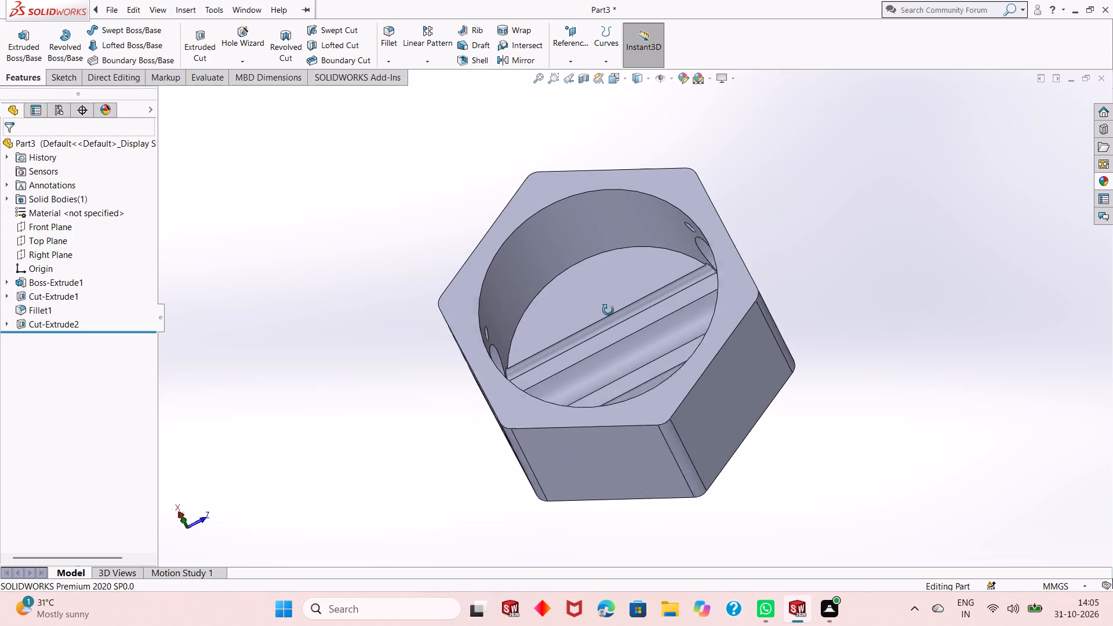
middle_drag(608, 310, 615, 279)
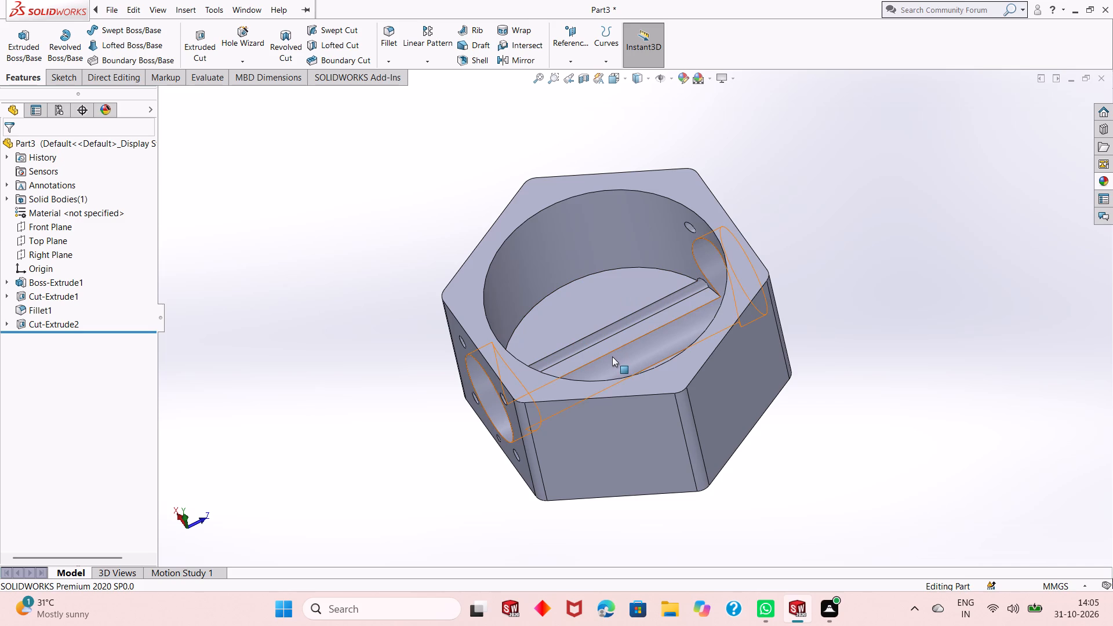
middle_drag(612, 358, 606, 391)
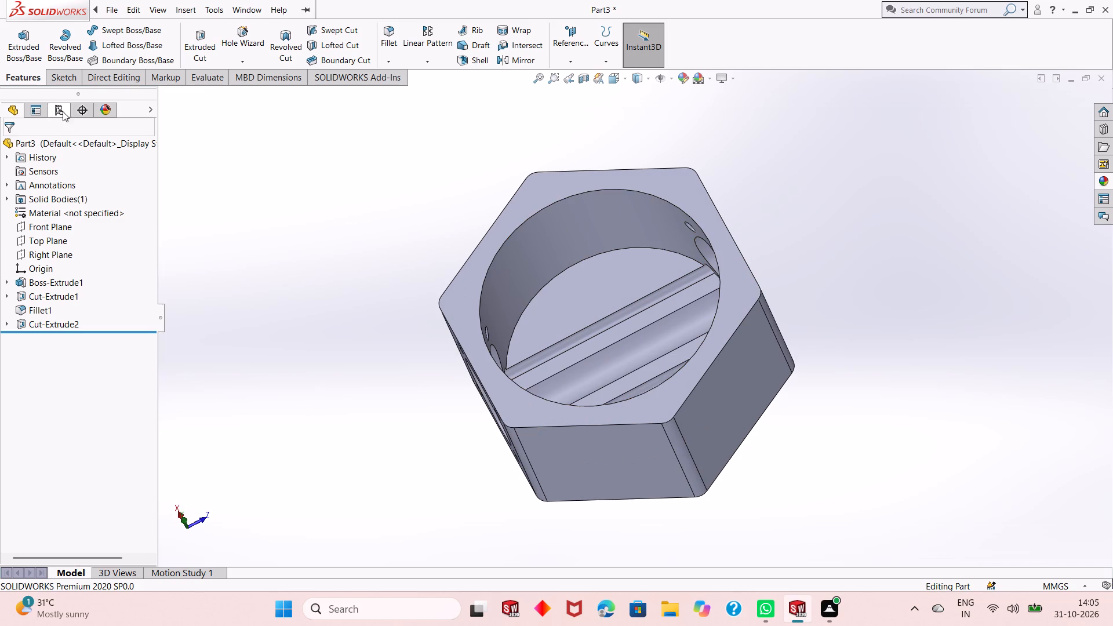
click(73, 320)
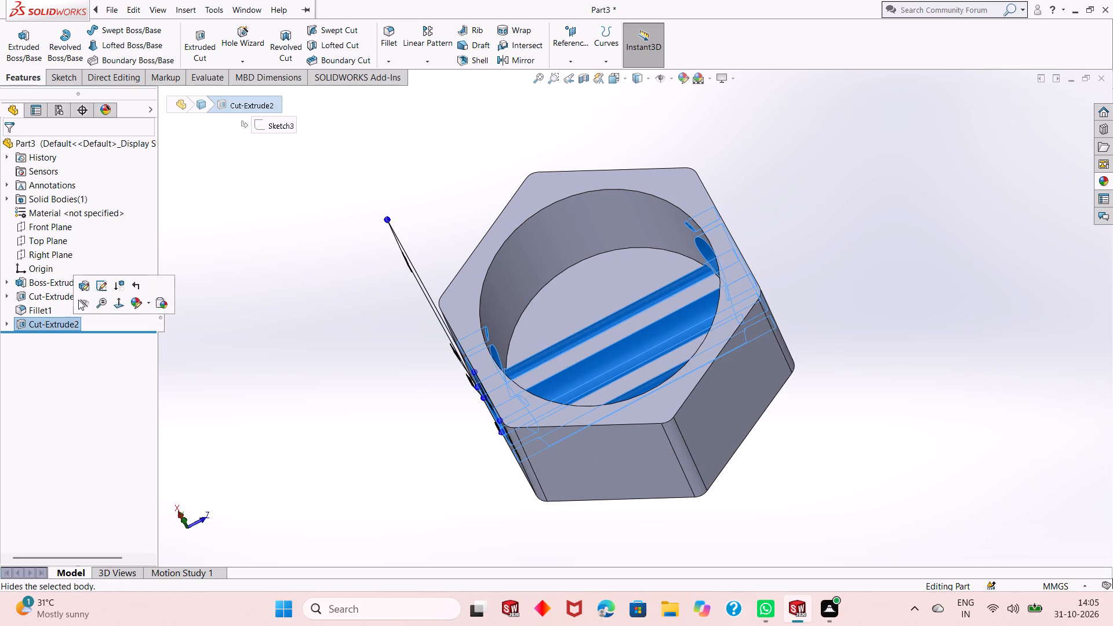
click(83, 285)
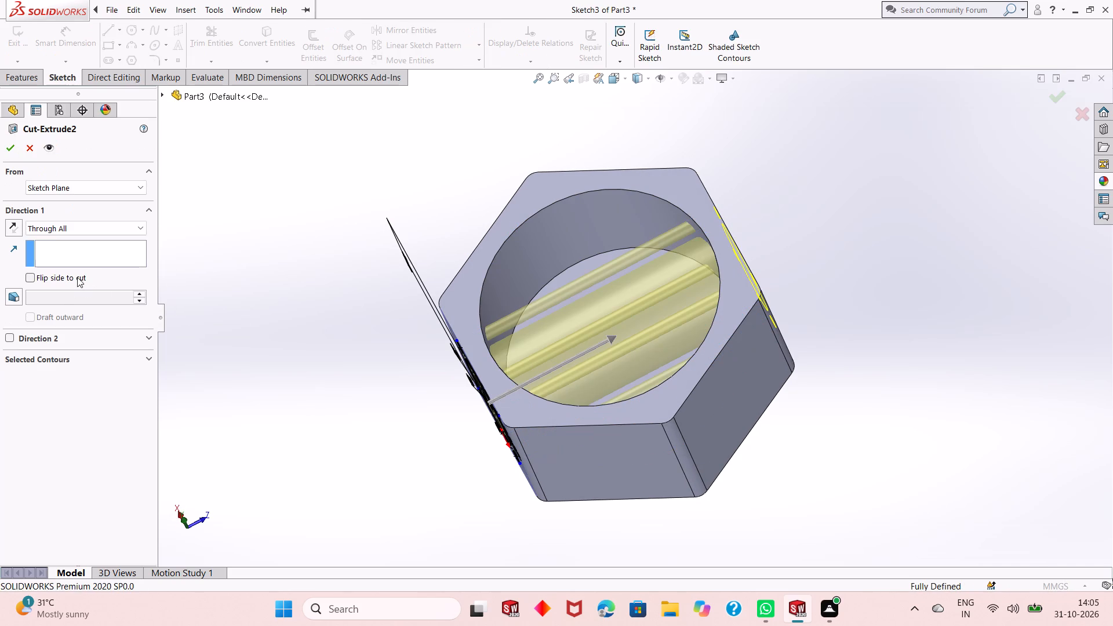
click(102, 222)
click(101, 241)
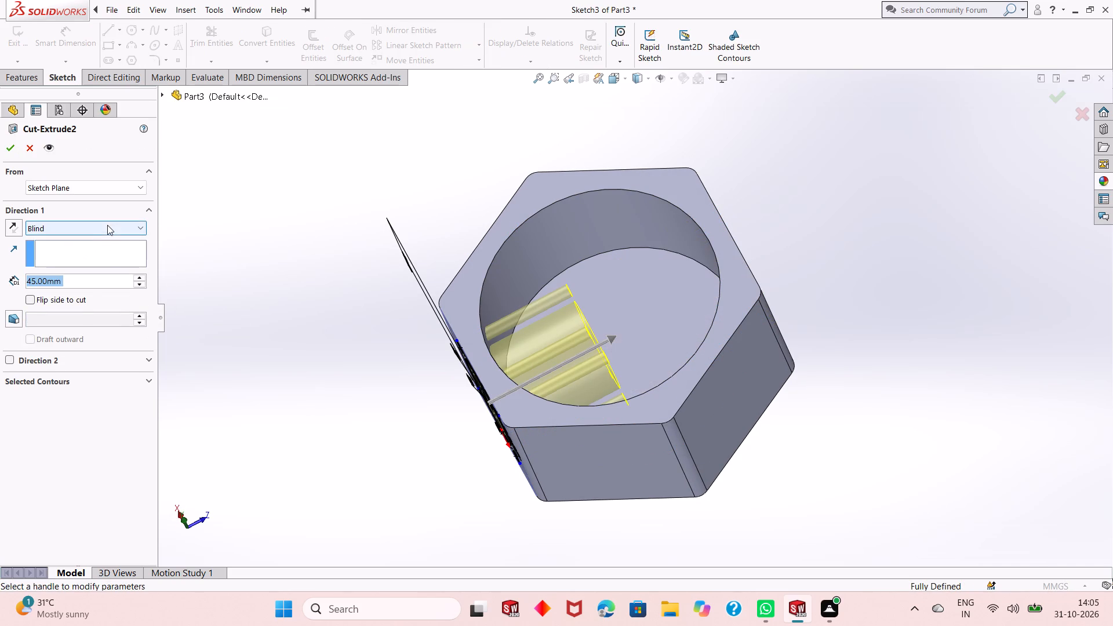
click(86, 286)
double_click(86, 286)
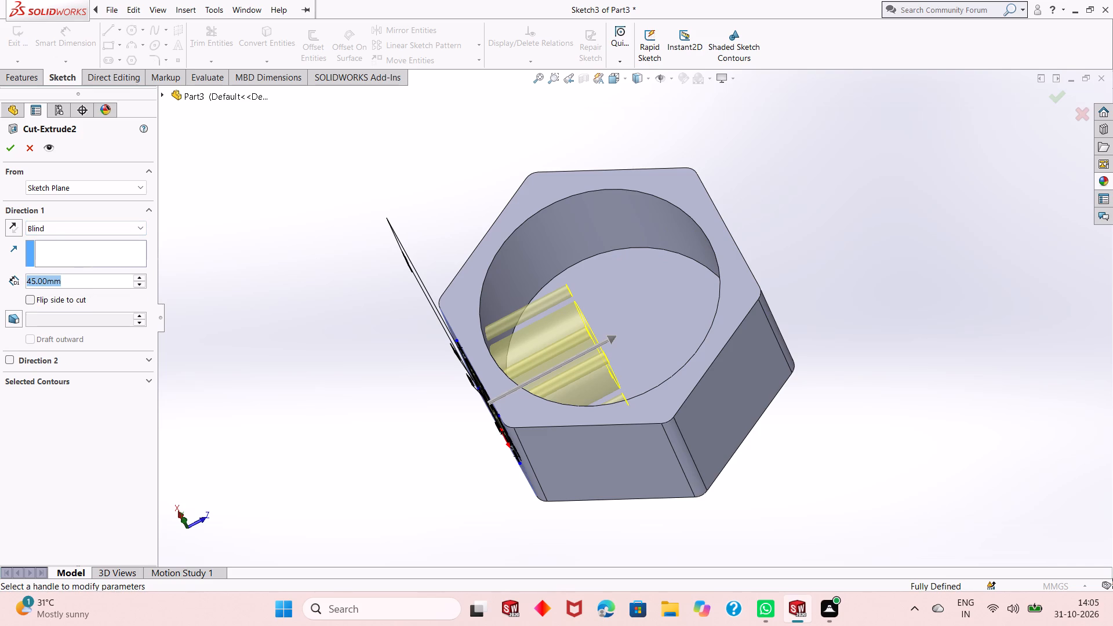
text(10)
key(Return)
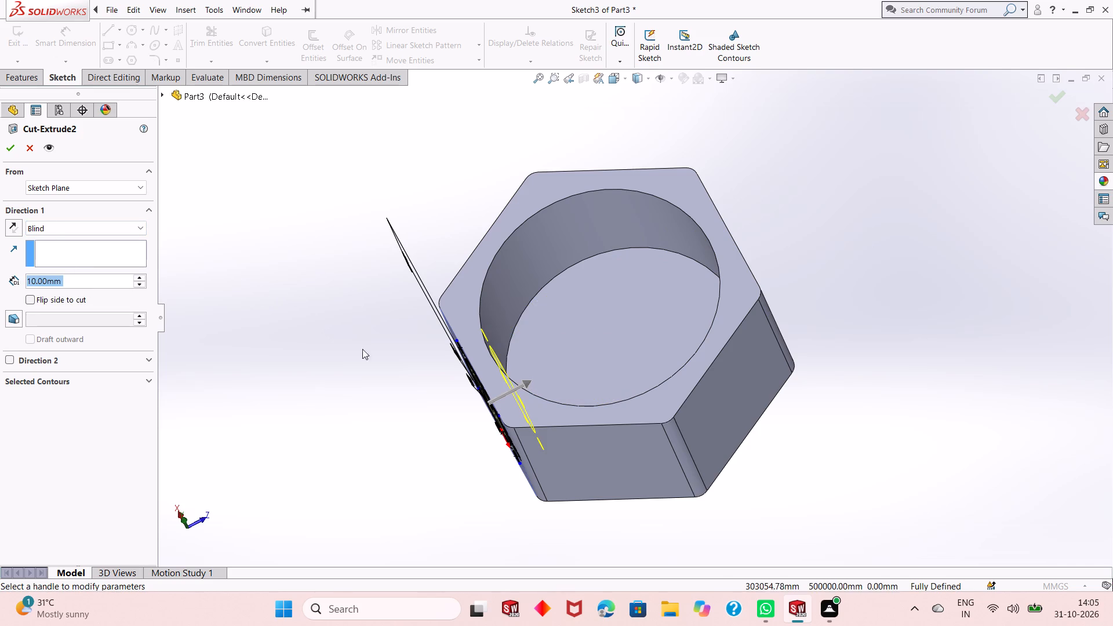
middle_drag(410, 388, 374, 474)
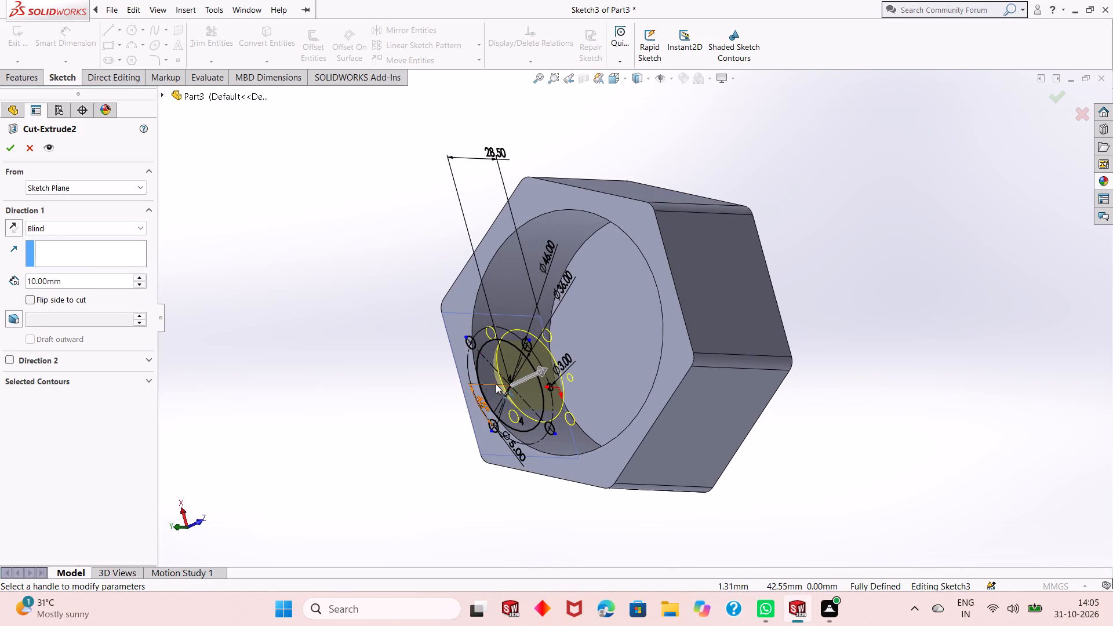
scroll(508, 377, down, 3)
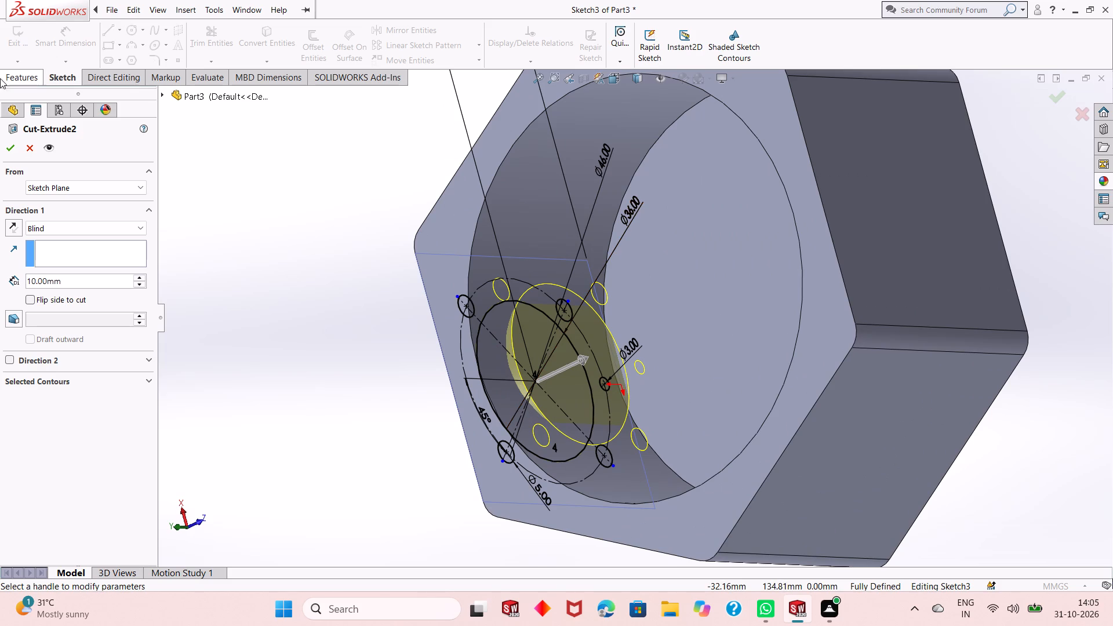
click(10, 143)
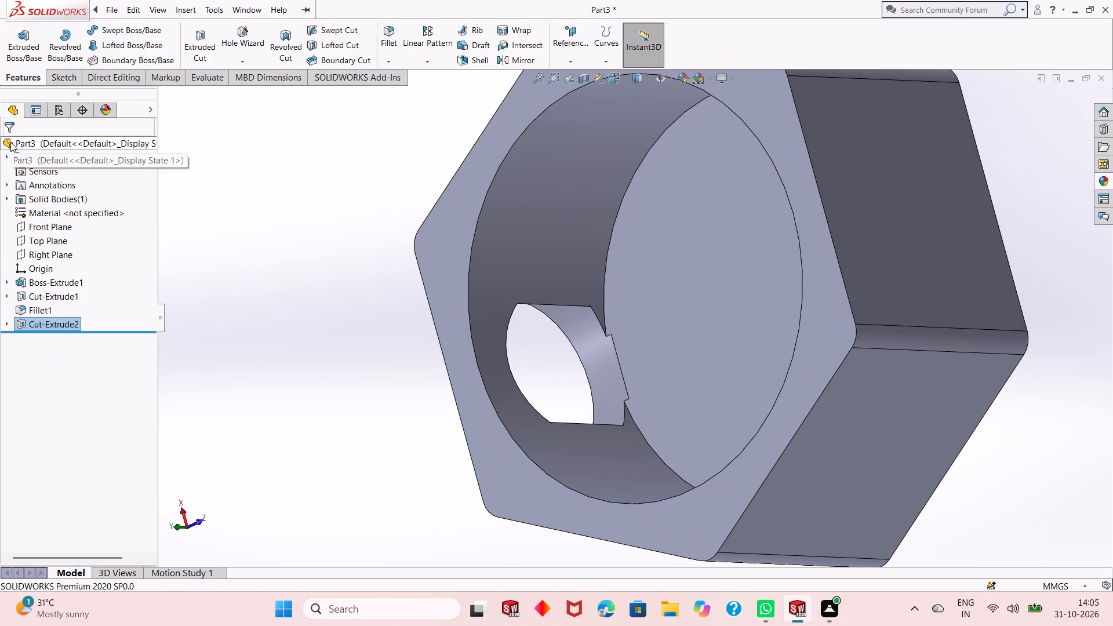
Examine the side-face holes from outside and inside the pocket to check how far they cut through the wall.
middle_drag(510, 347, 508, 310)
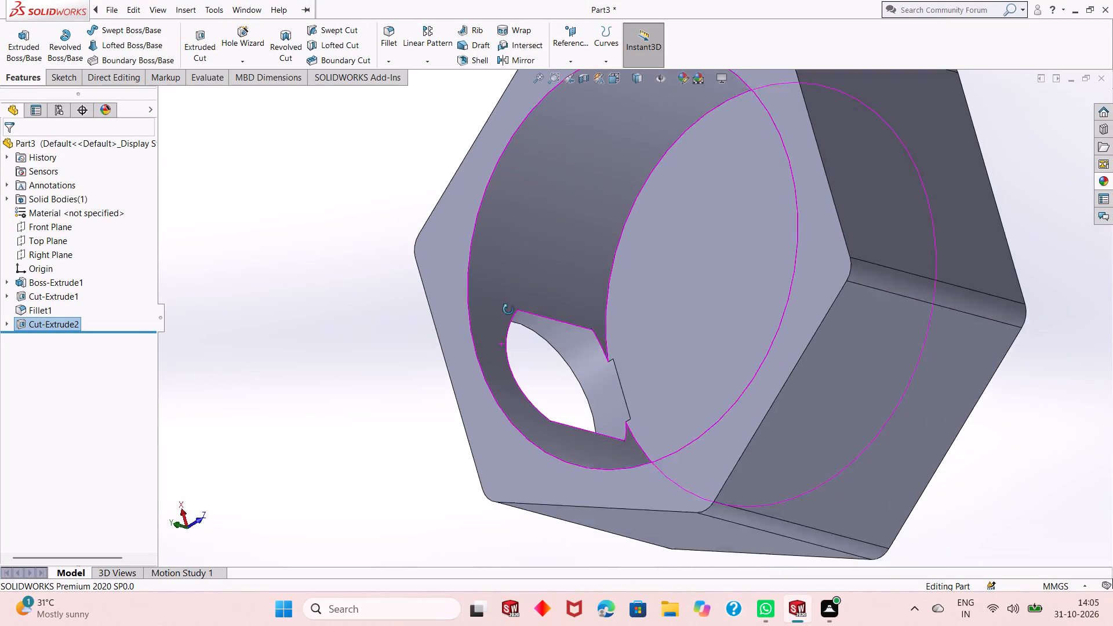
middle_drag(508, 310, 584, 161)
middle_drag(493, 526, 522, 440)
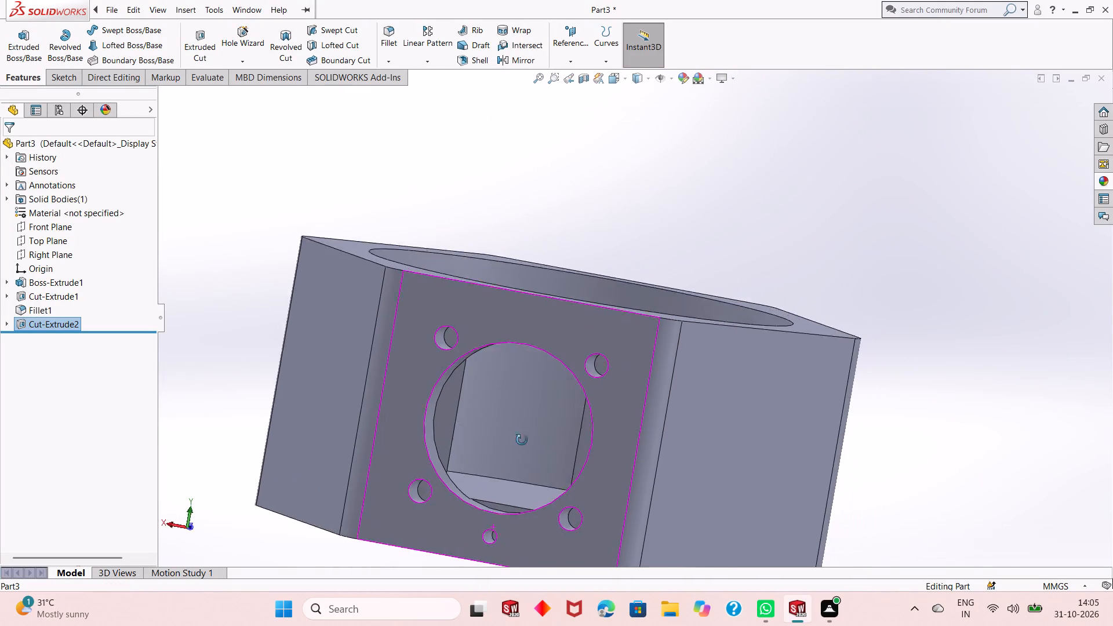
middle_drag(522, 440, 531, 414)
middle_drag(533, 414, 532, 435)
middle_click(531, 436)
scroll(486, 447, up, 2)
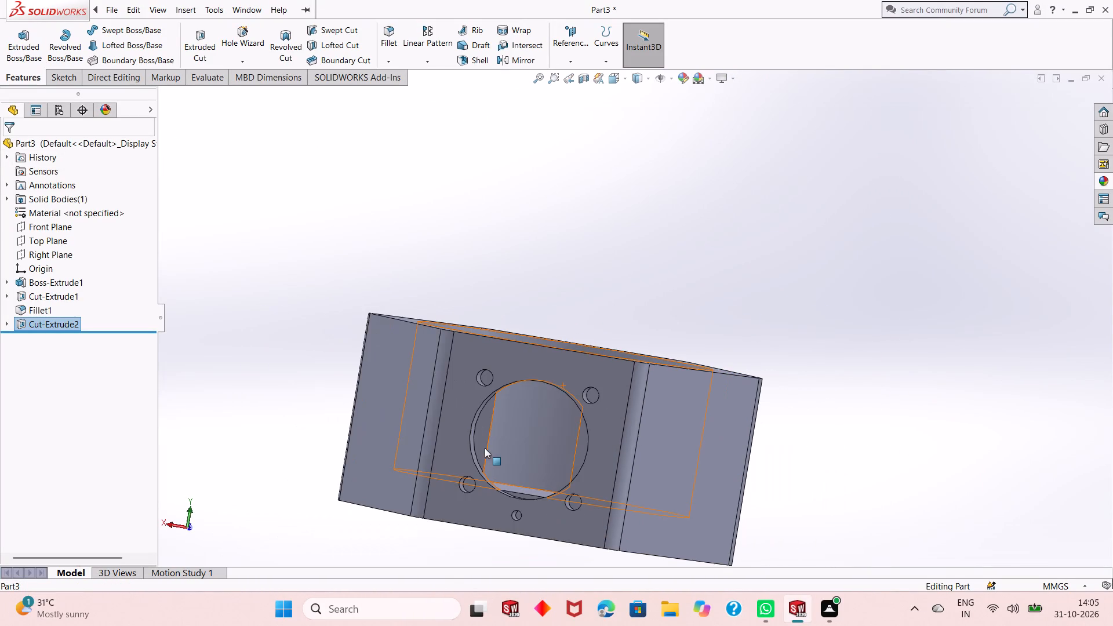
middle_drag(535, 419, 465, 477)
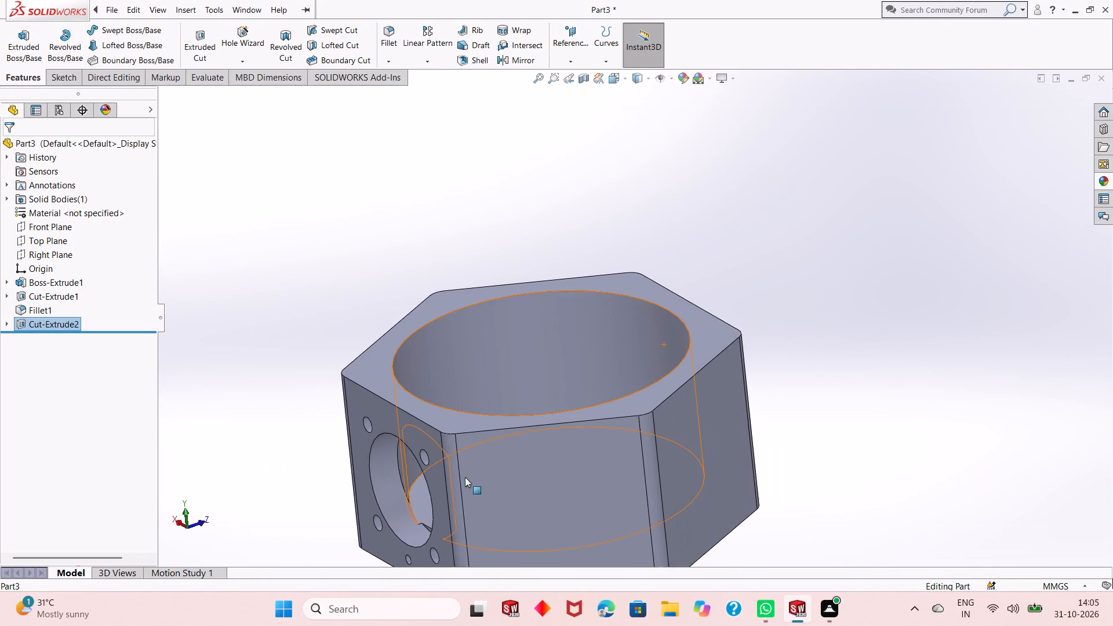
scroll(465, 477, up, 1)
click(227, 303)
click(45, 329)
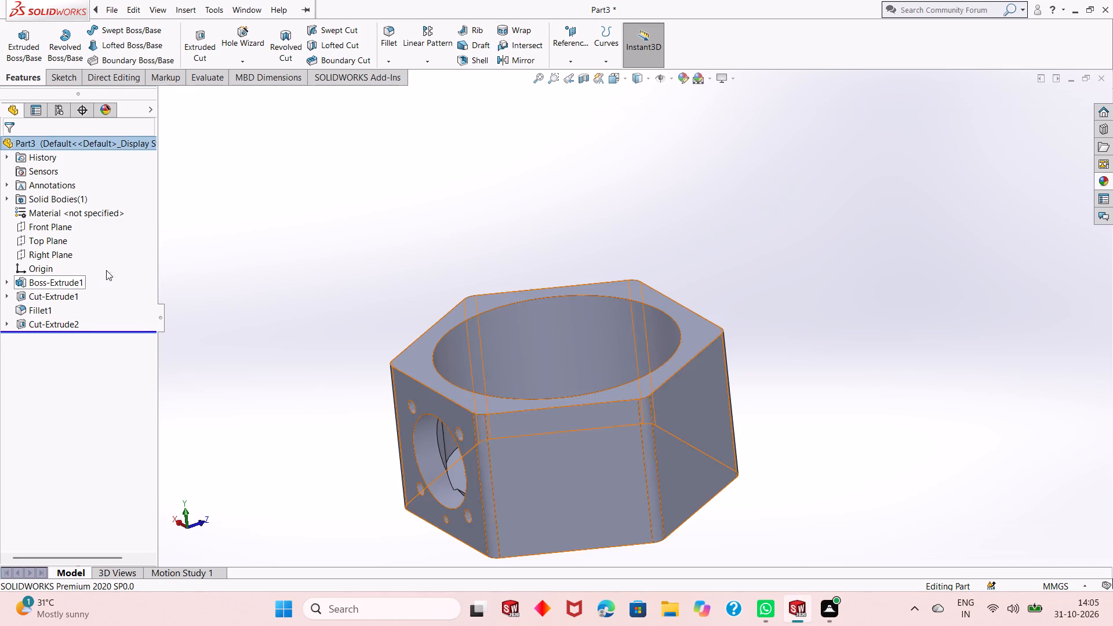
scroll(307, 335, up, 2)
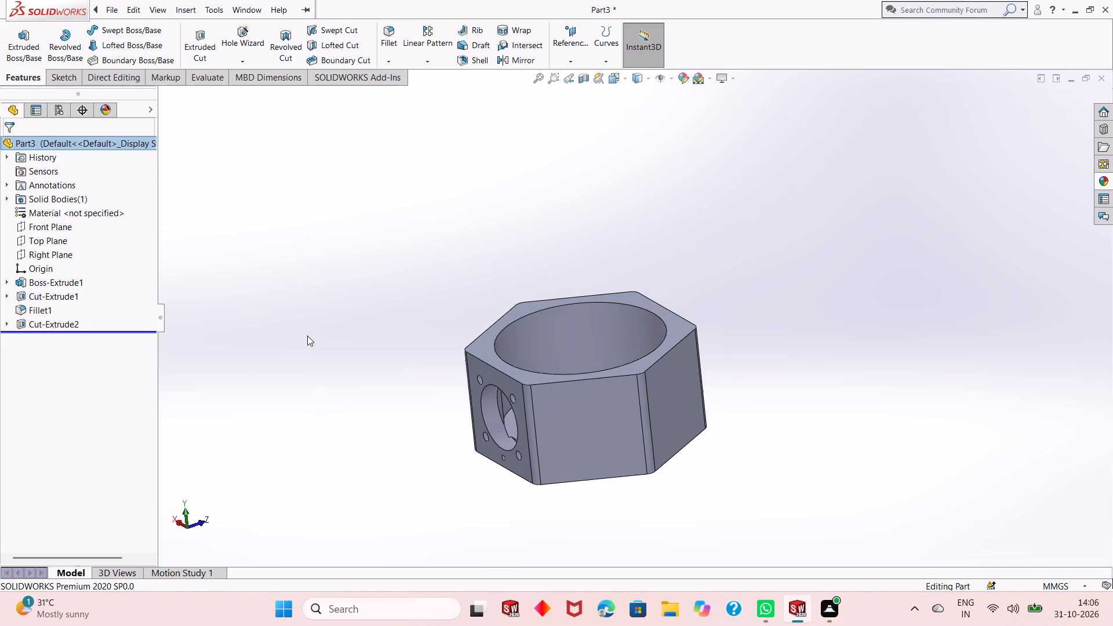
Set the blind depth of the side-face hole cut to 12 mm.
click(60, 327)
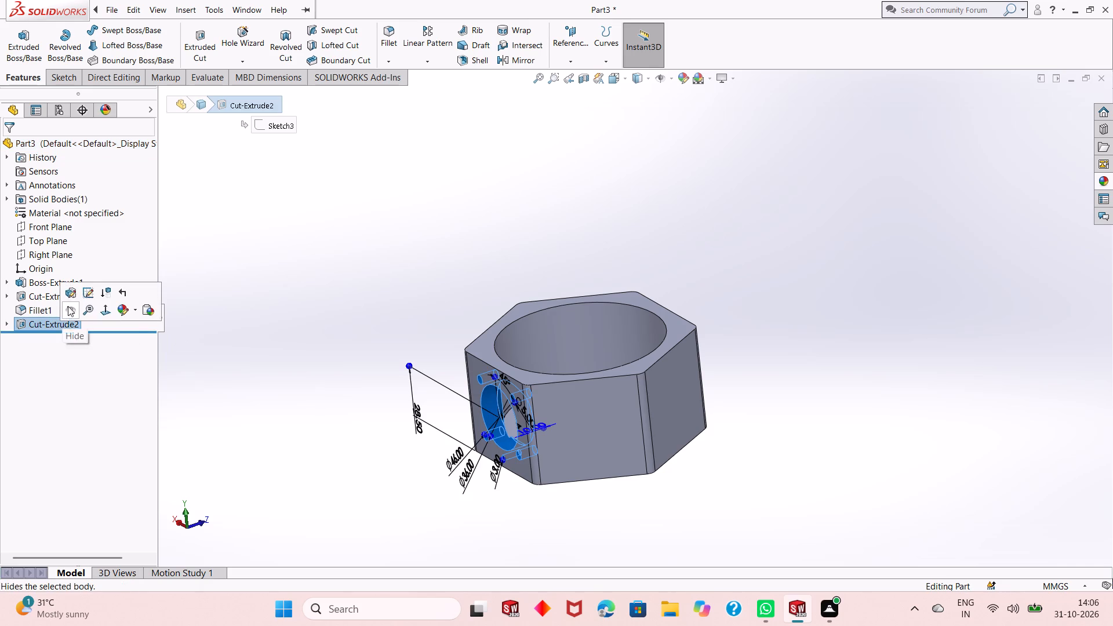
click(70, 290)
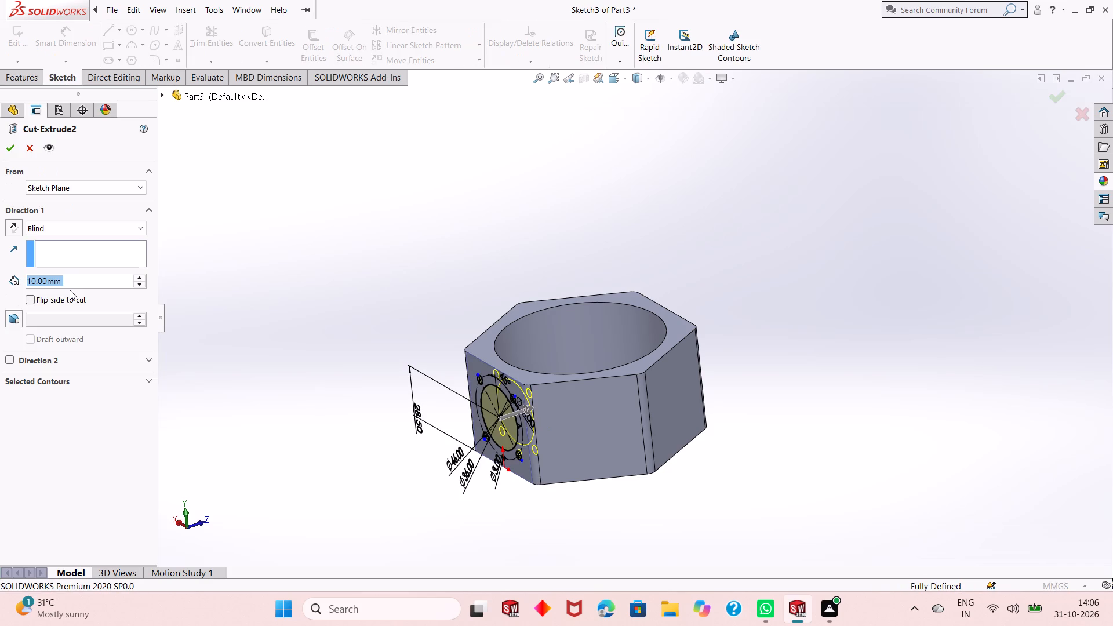
text(12)
key(Return)
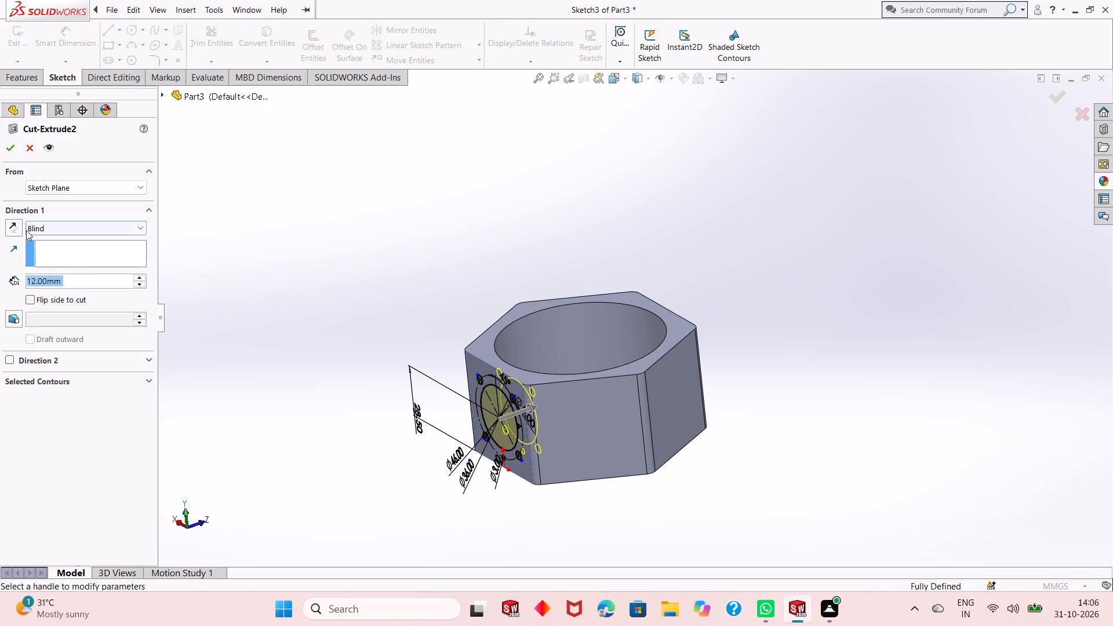
click(9, 150)
Examine where the side-face holes break into the pocket wall and floor from several viewing angles.
middle_drag(358, 317, 305, 464)
middle_drag(477, 393, 491, 355)
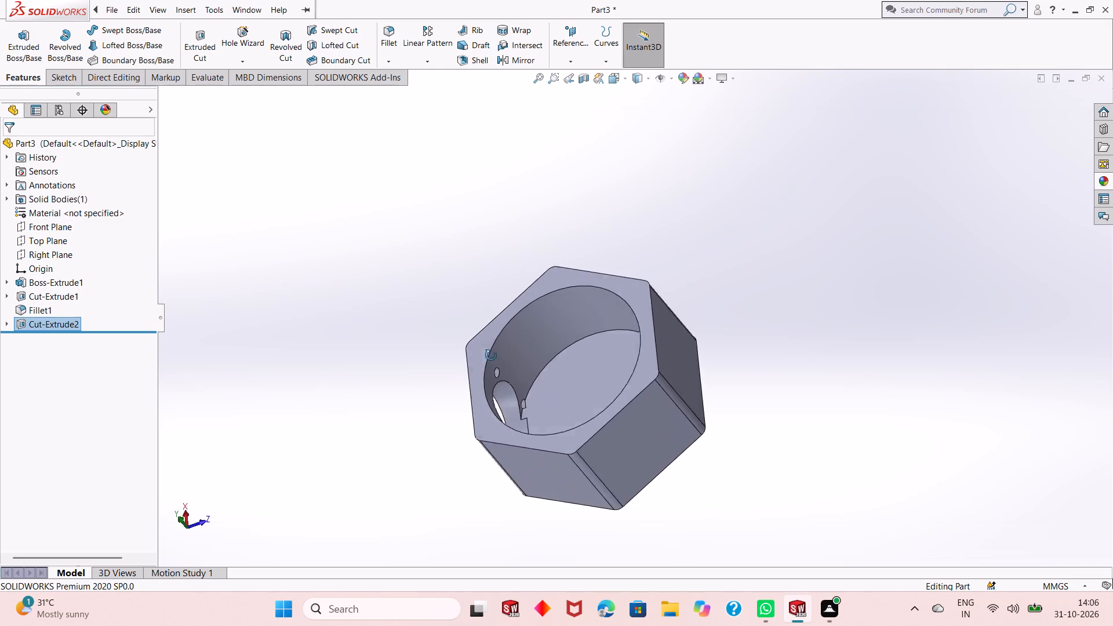
middle_drag(491, 355, 556, 299)
middle_drag(523, 462, 554, 403)
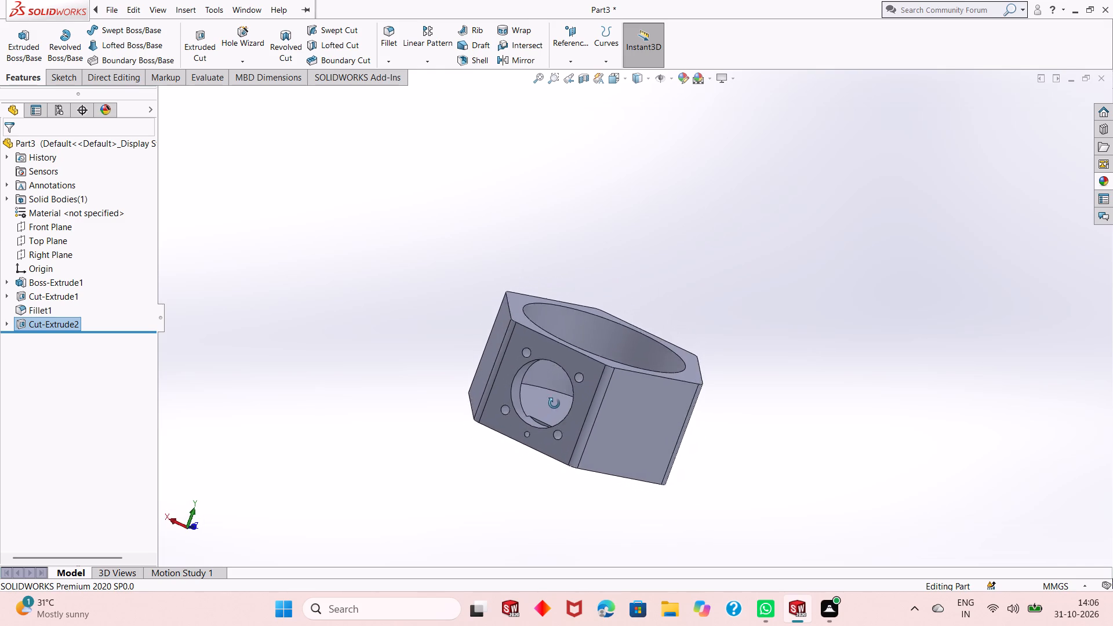
middle_drag(554, 403, 561, 399)
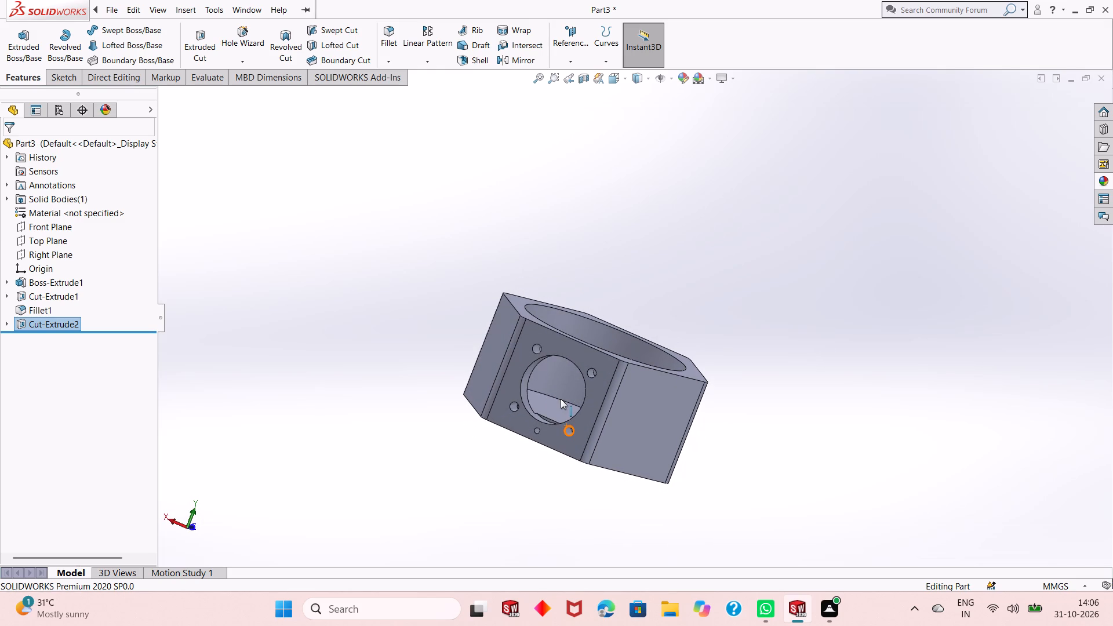
middle_drag(373, 433, 373, 442)
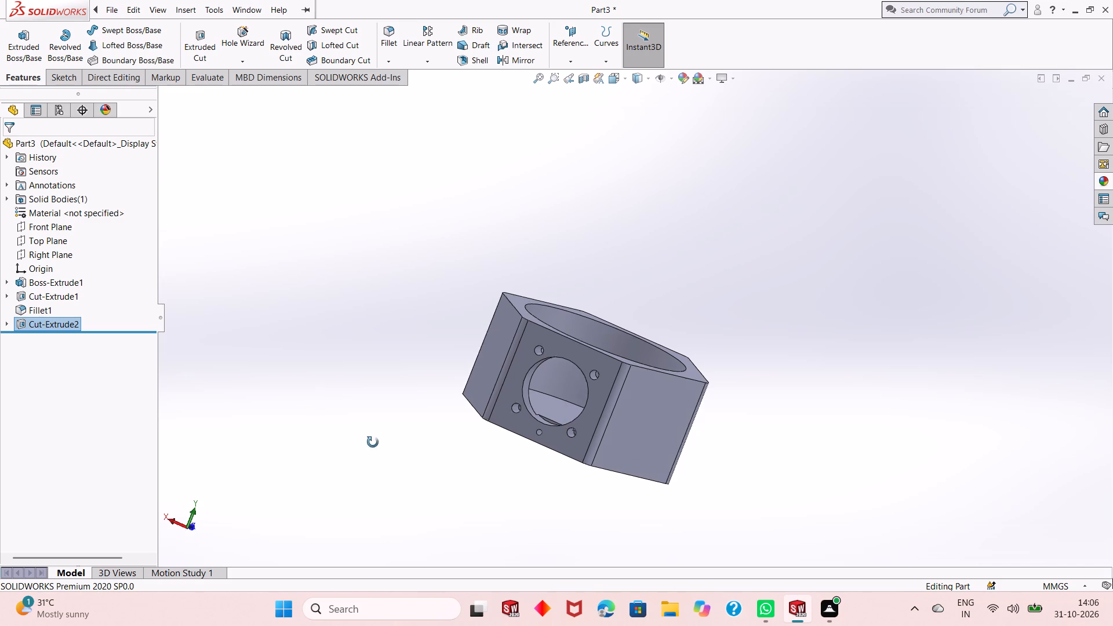
middle_drag(373, 442, 279, 568)
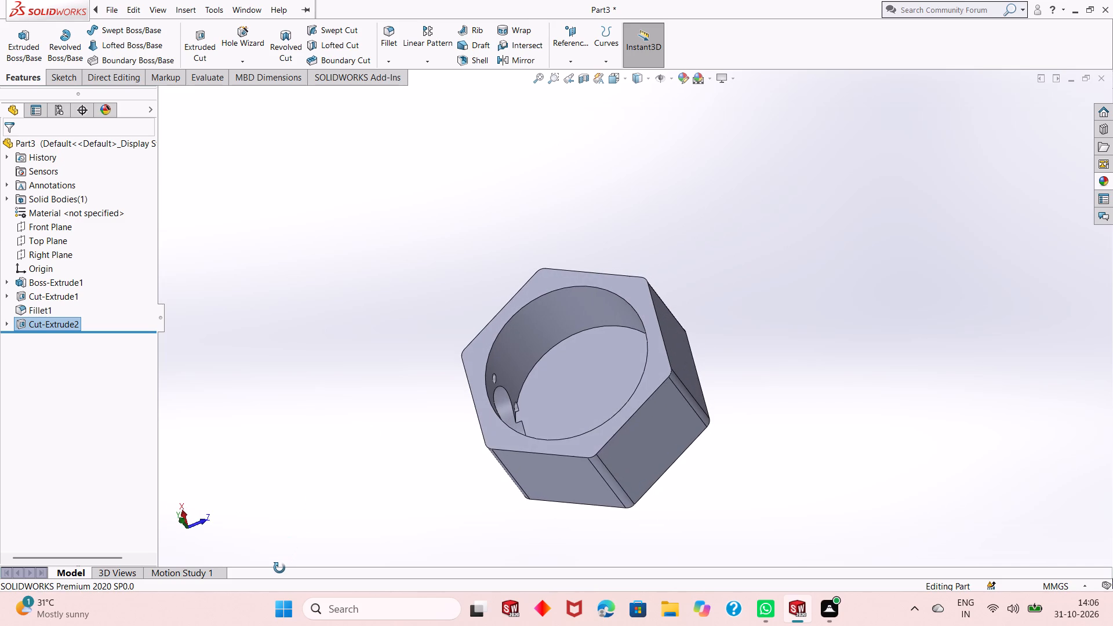
Set the blind depth of the side-face hole cut to 11 mm.
middle_drag(279, 568, 329, 492)
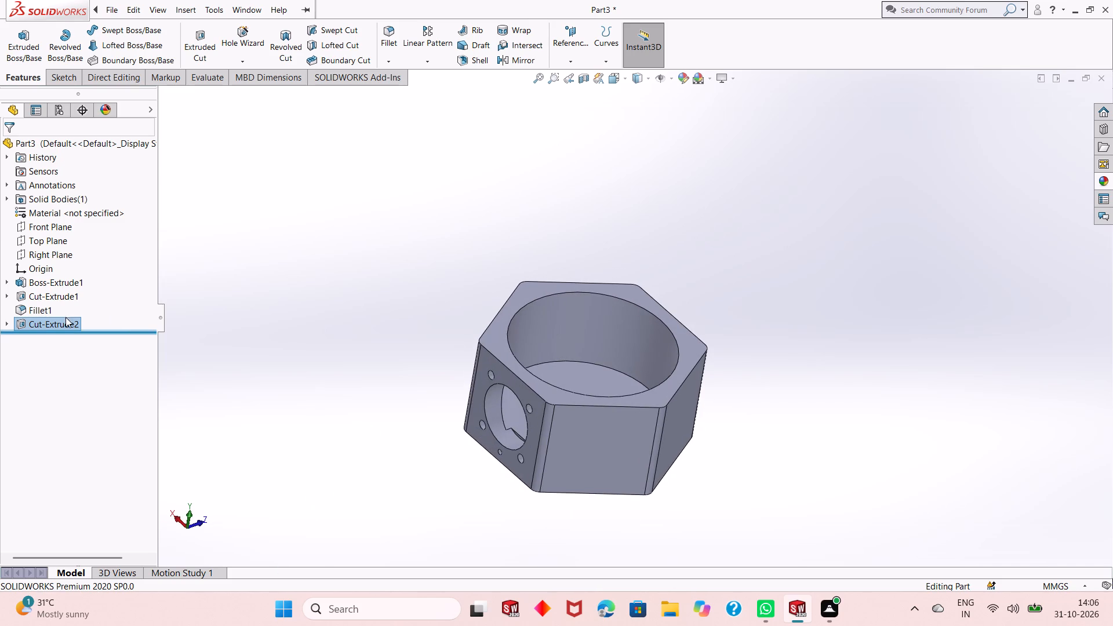
click(247, 267)
click(70, 320)
click(84, 282)
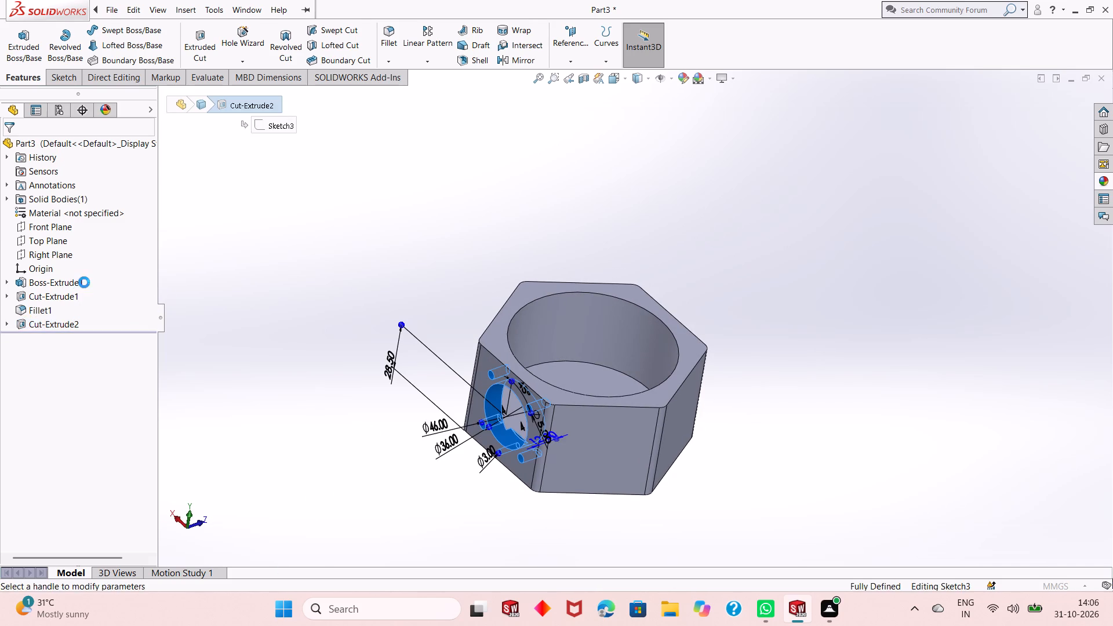
text(11)
key(Return)
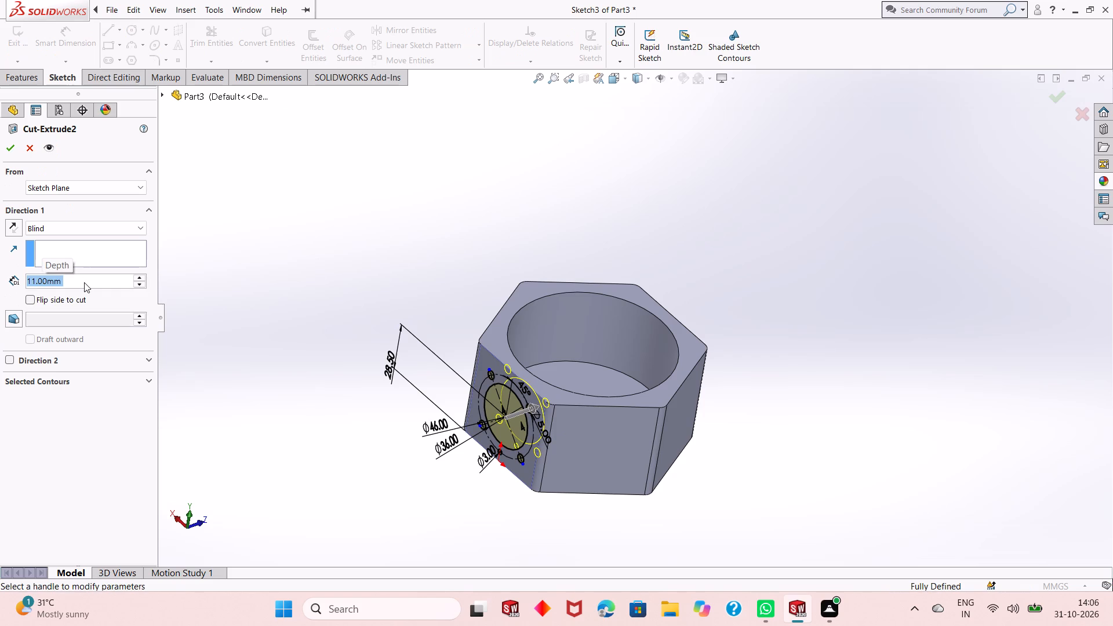
click(8, 151)
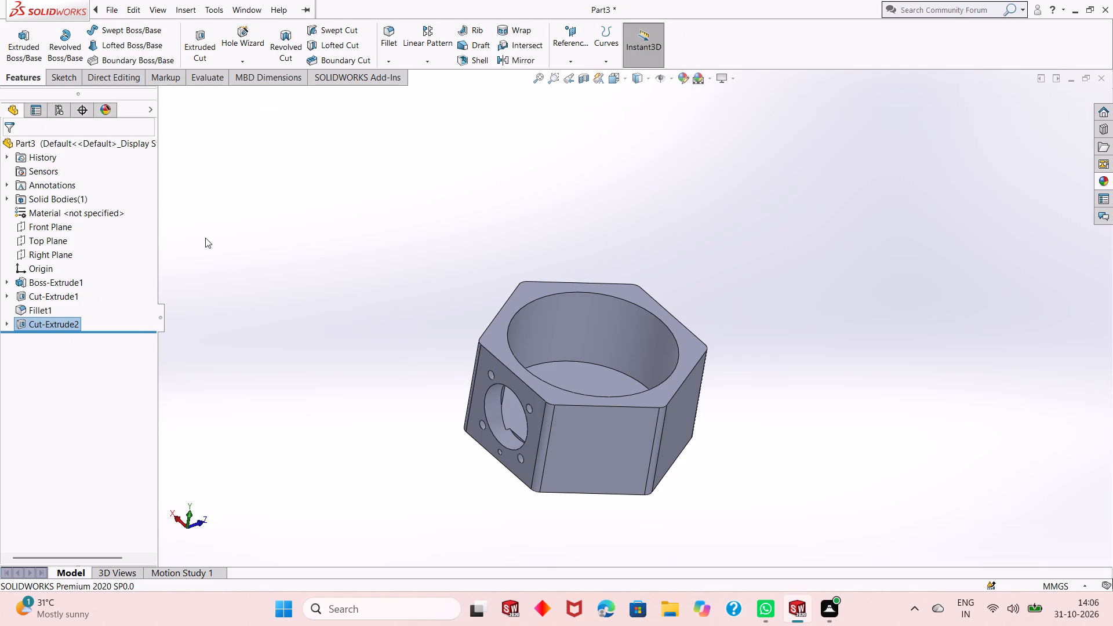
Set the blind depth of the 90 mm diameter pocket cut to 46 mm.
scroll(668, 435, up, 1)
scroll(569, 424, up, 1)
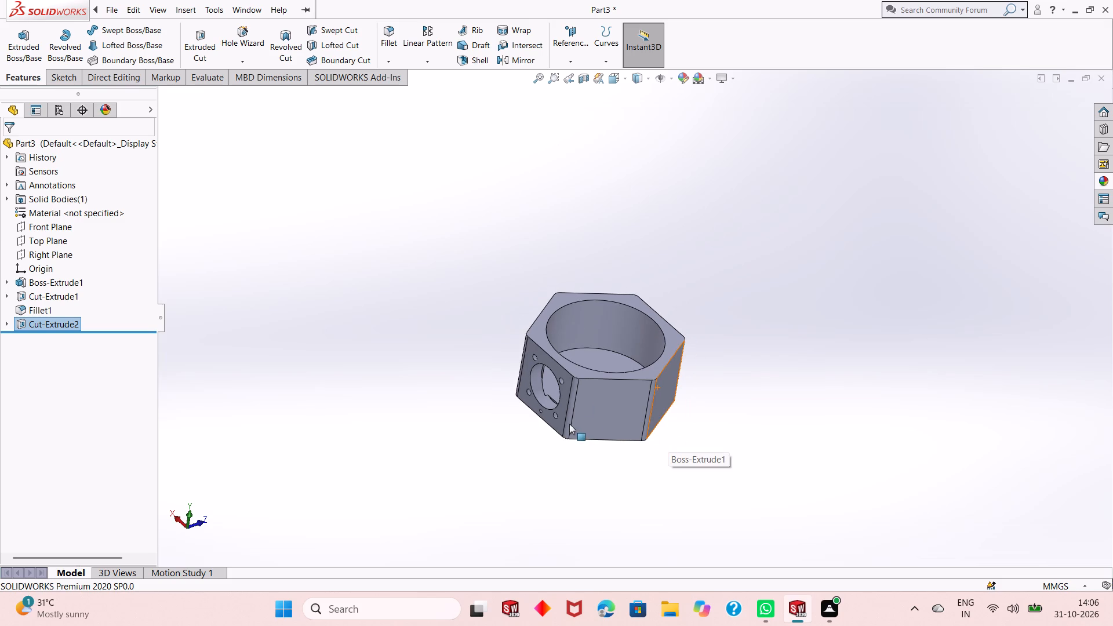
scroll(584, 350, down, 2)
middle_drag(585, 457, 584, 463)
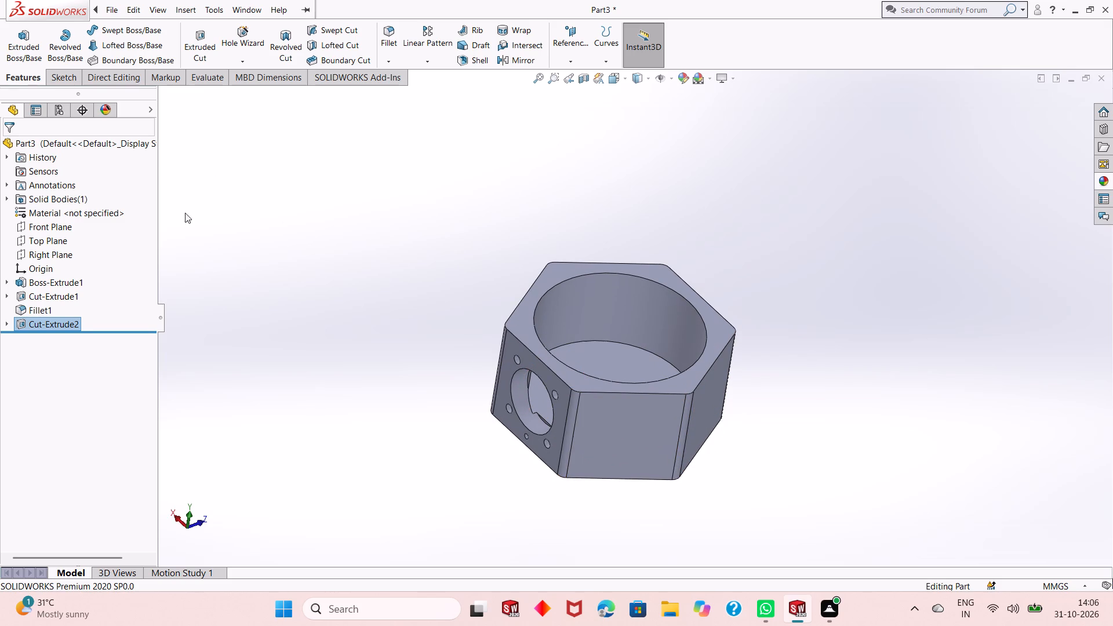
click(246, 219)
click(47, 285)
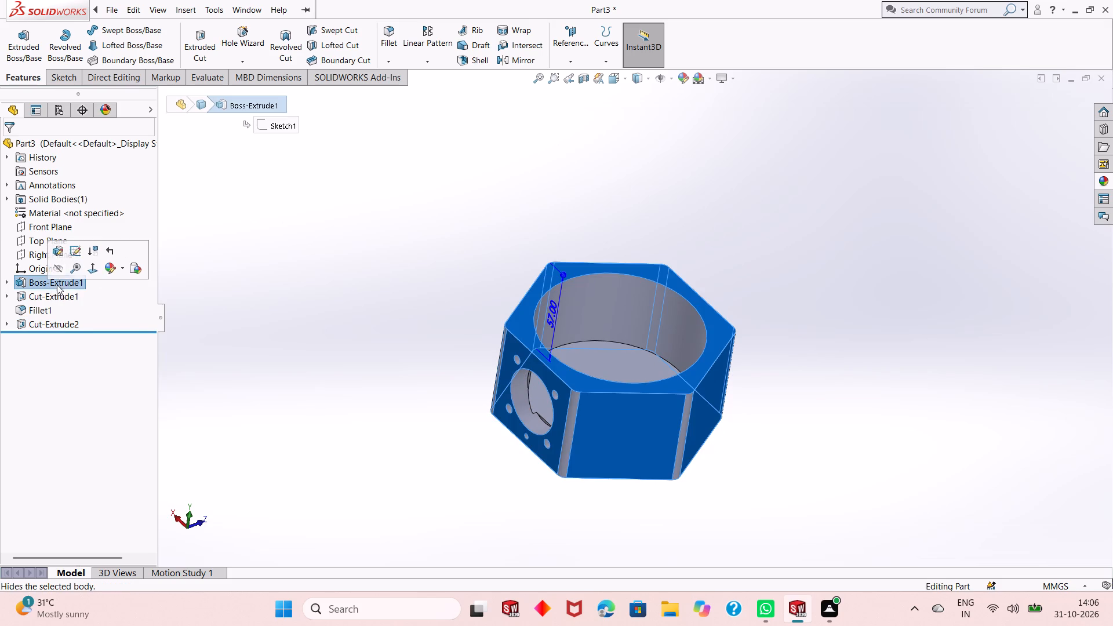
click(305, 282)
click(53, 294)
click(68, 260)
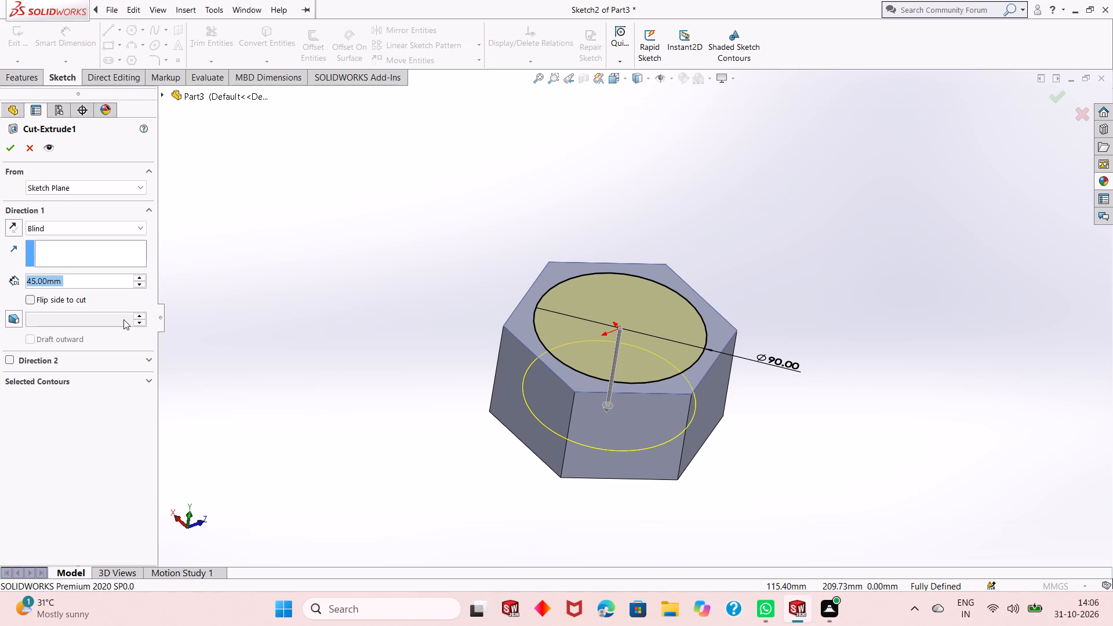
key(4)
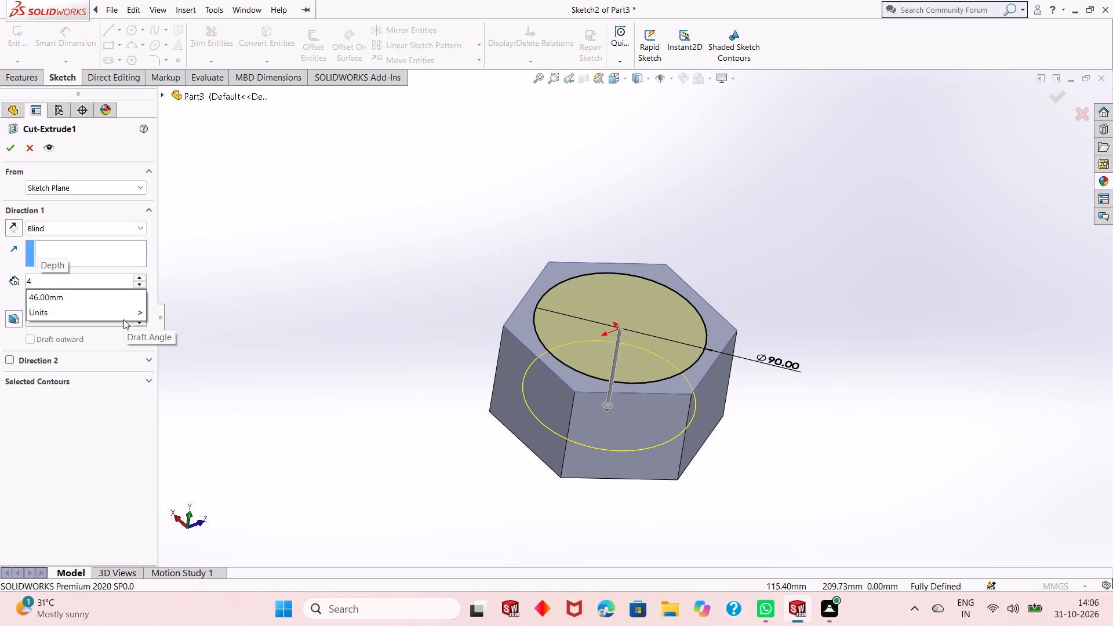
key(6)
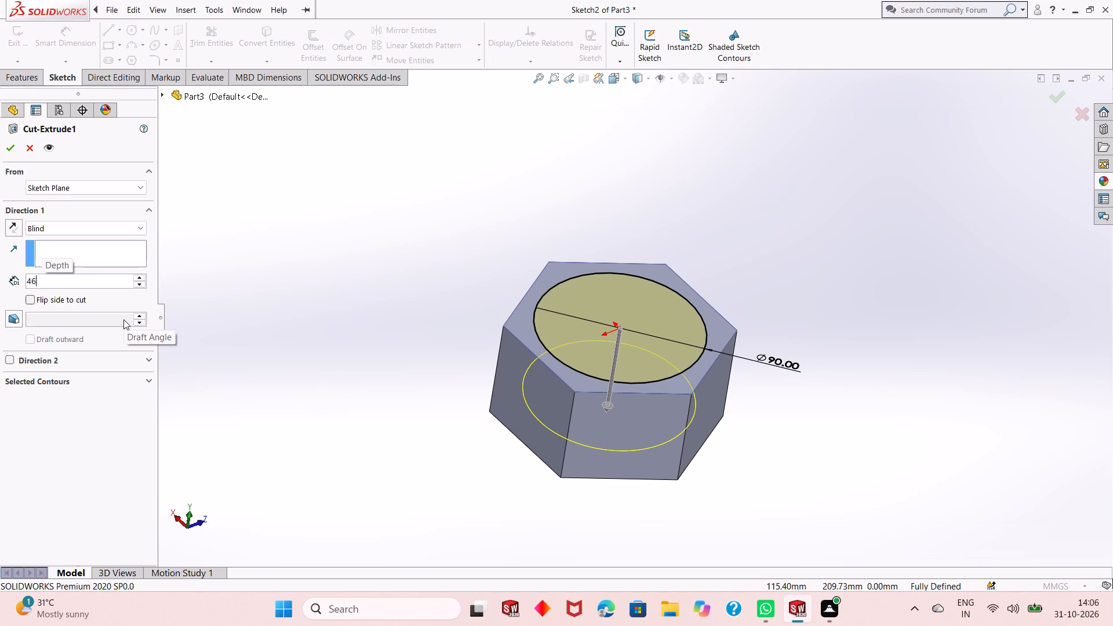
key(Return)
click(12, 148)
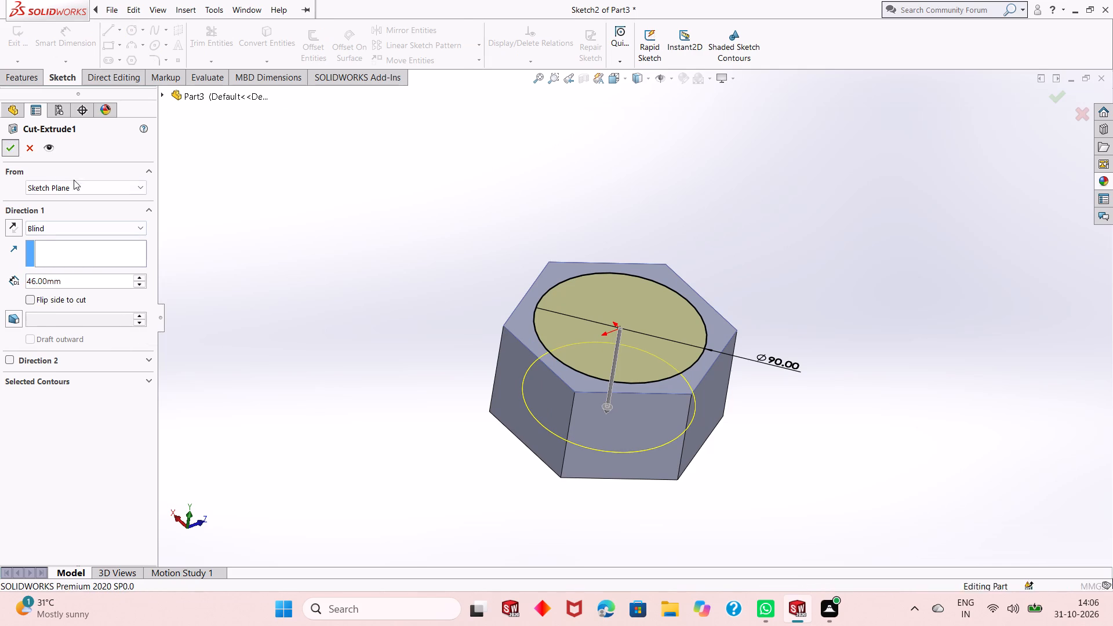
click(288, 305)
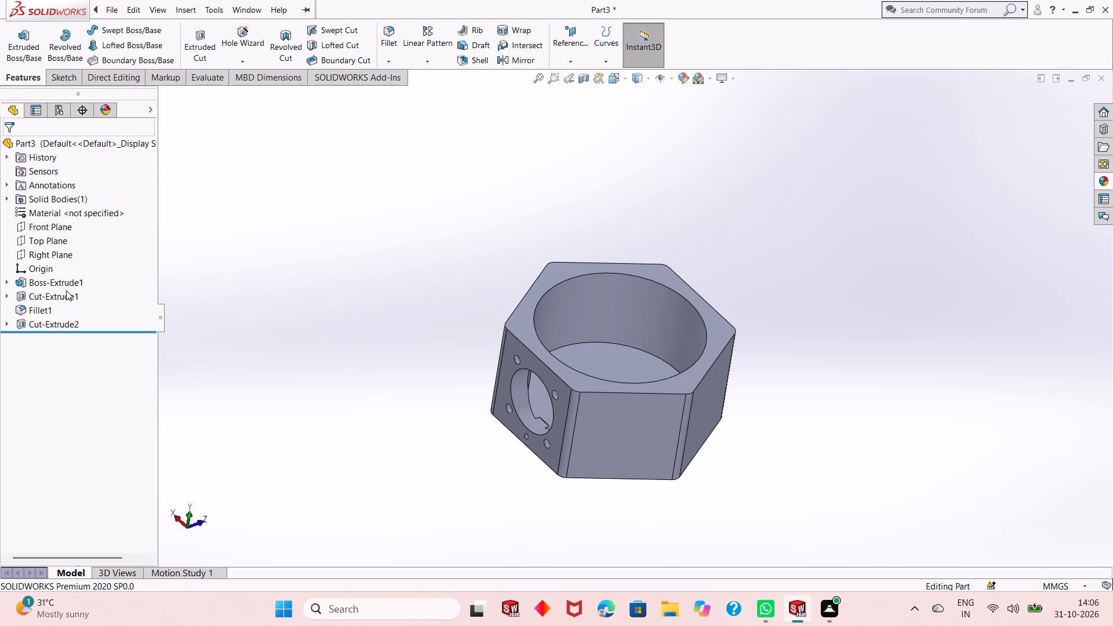
Set the blind depth of the 90 mm diameter pocket cut to 47 mm.
click(58, 293)
click(69, 253)
key(4)
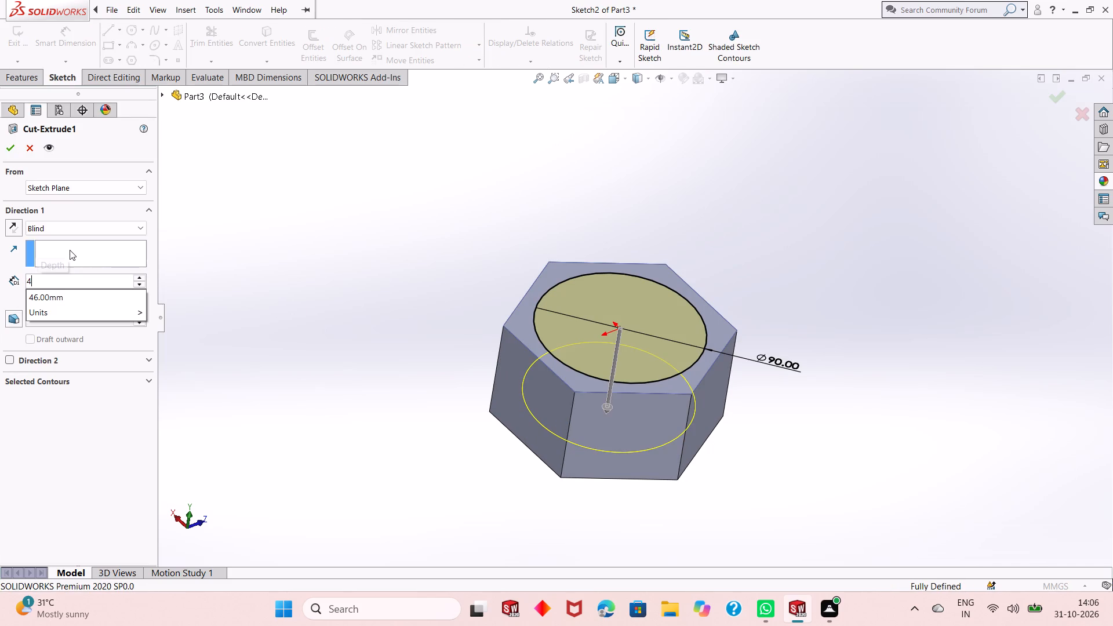
key(7)
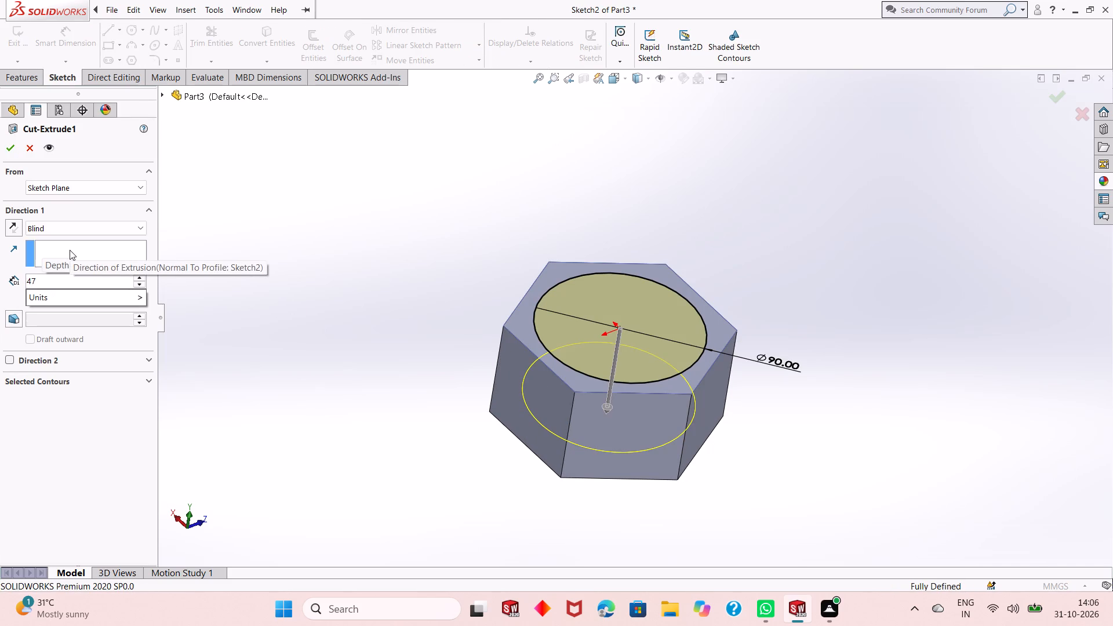
key(Return)
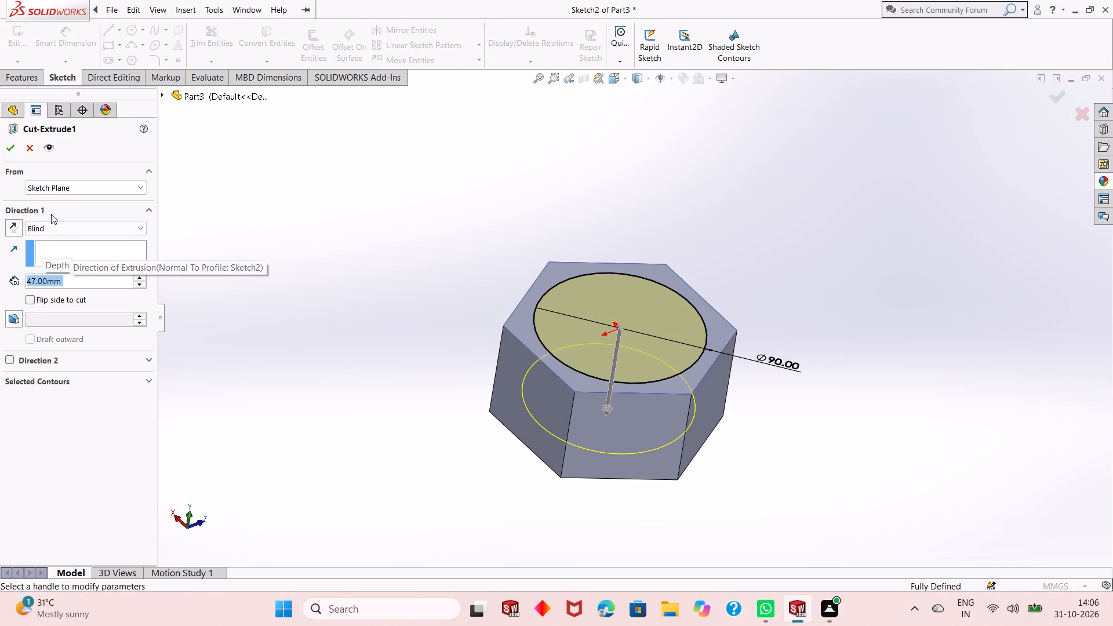
click(13, 151)
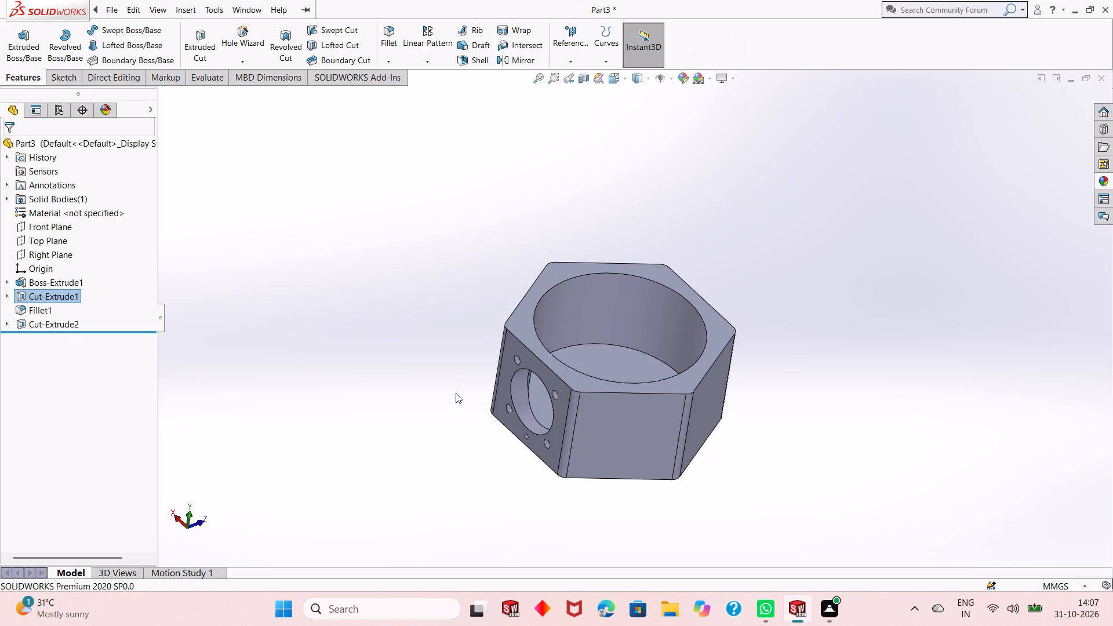
Examine from outside and inside the pocket how the side-face holes meet the pocket wall and floor.
scroll(490, 393, down, 2)
middle_drag(501, 415, 385, 471)
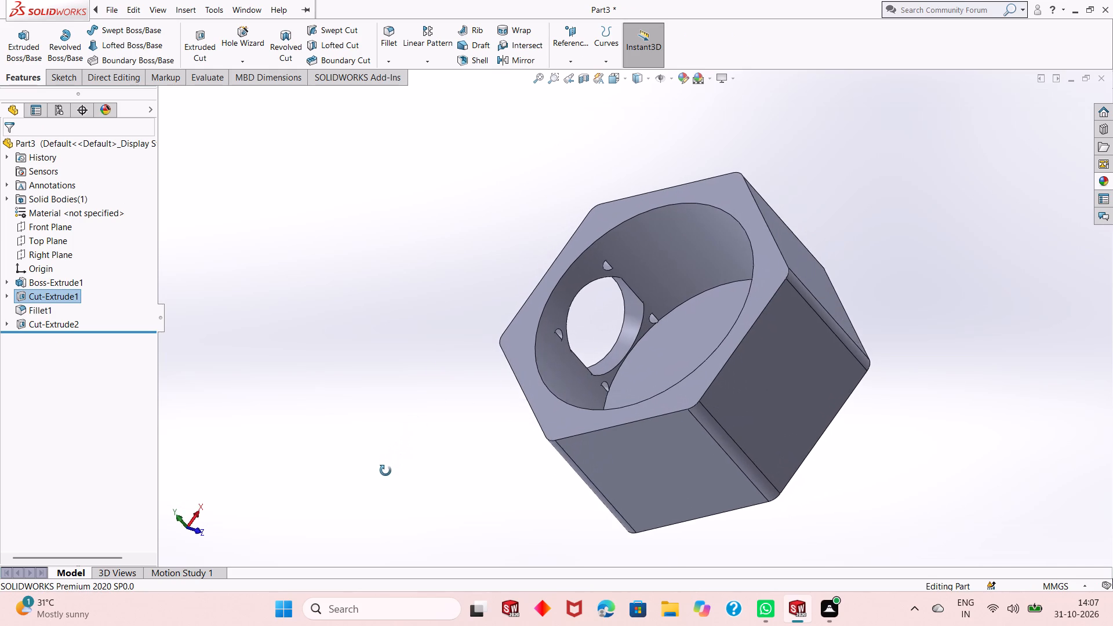
middle_drag(385, 471, 385, 472)
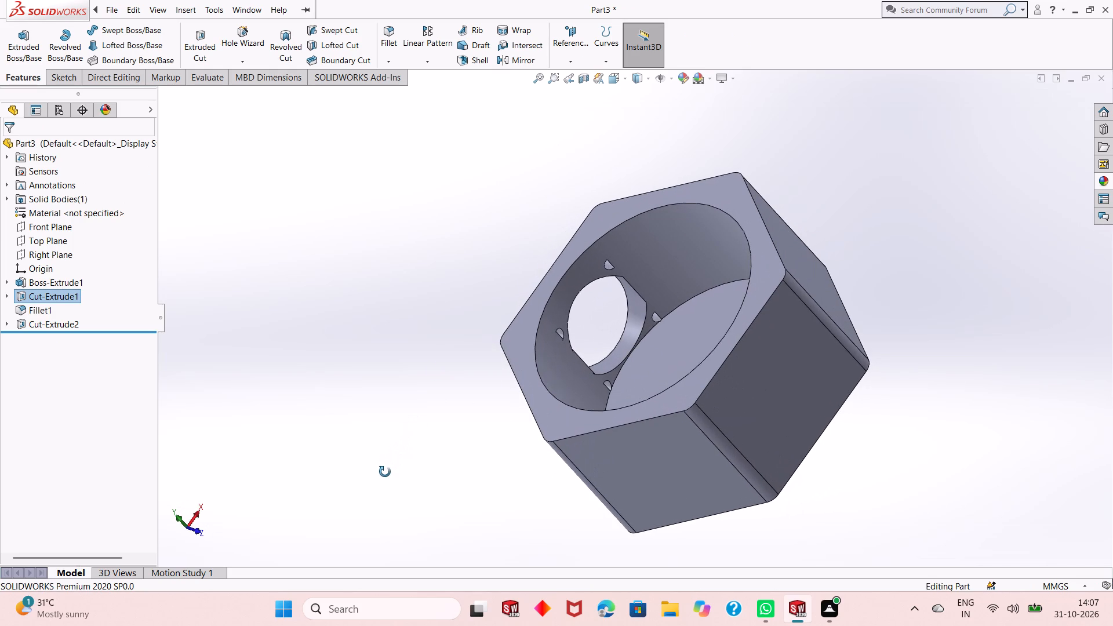
middle_drag(385, 472, 391, 438)
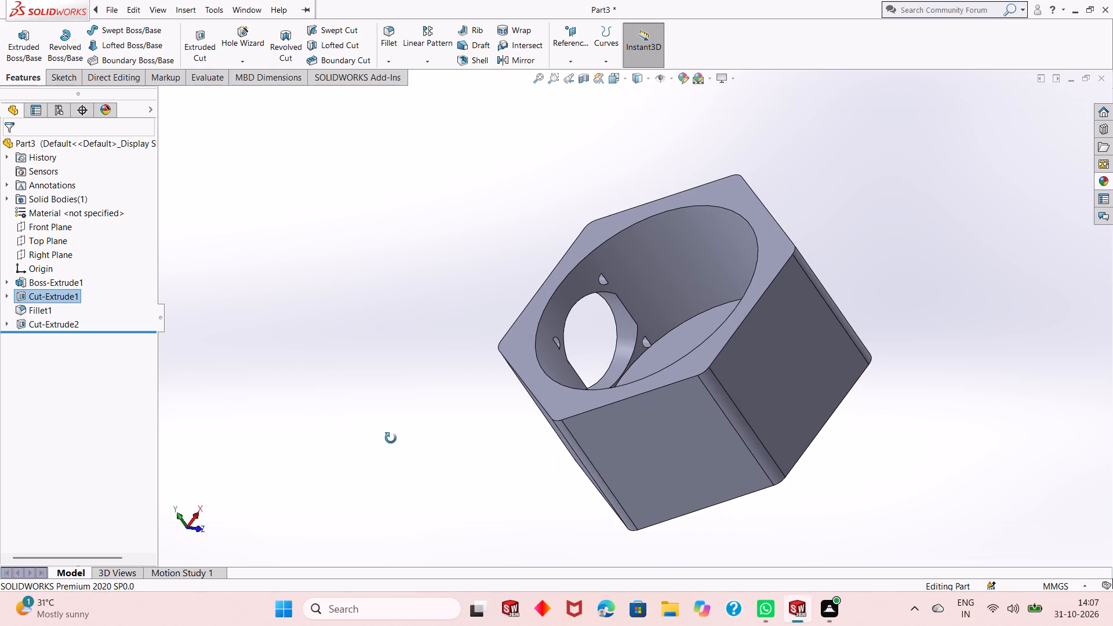
middle_drag(391, 438, 404, 430)
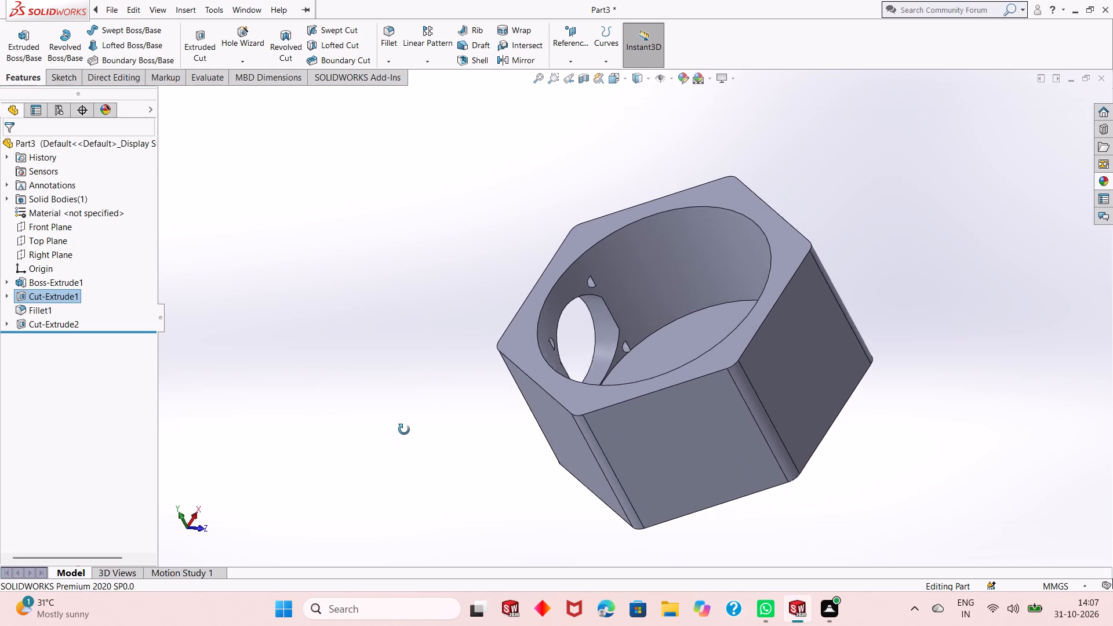
middle_drag(404, 430, 464, 370)
middle_drag(465, 369, 551, 390)
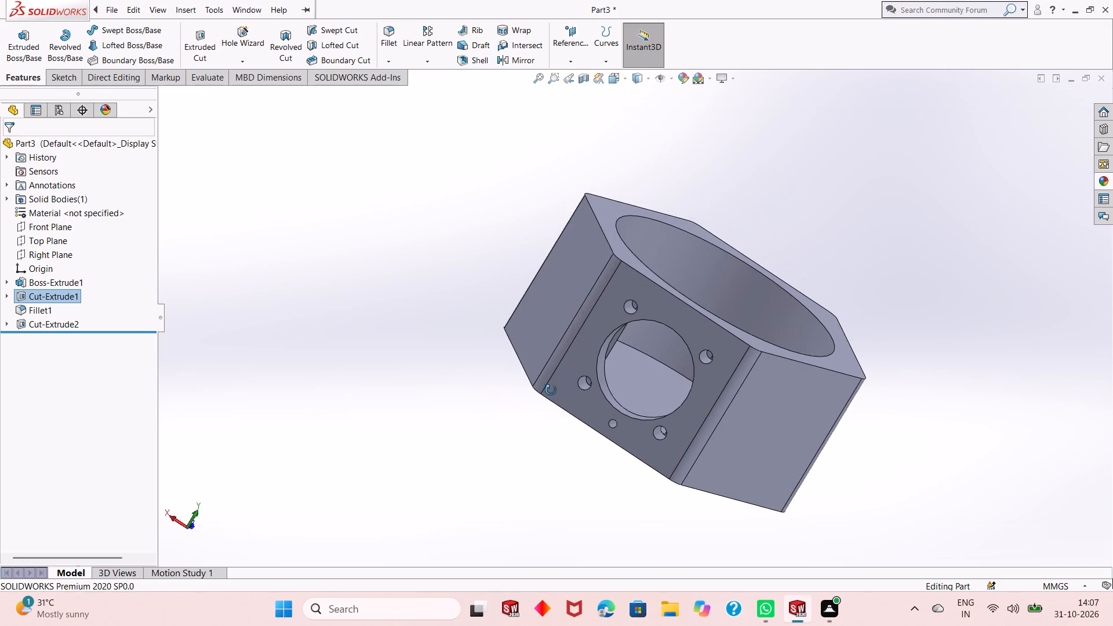
middle_drag(551, 390, 449, 327)
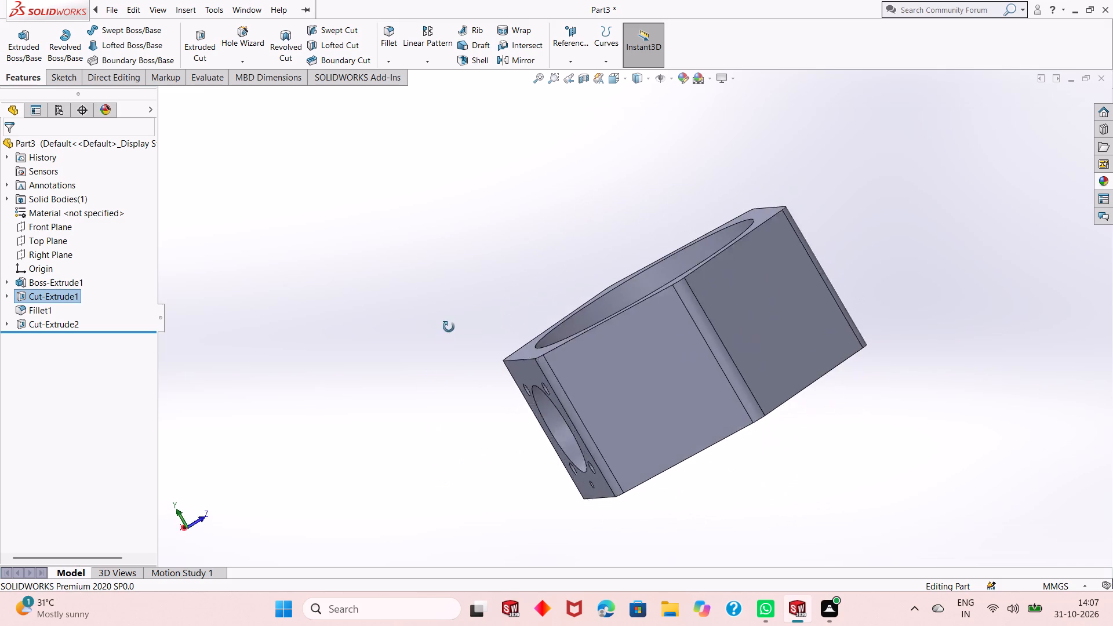
middle_drag(449, 327, 486, 297)
middle_drag(495, 339, 562, 302)
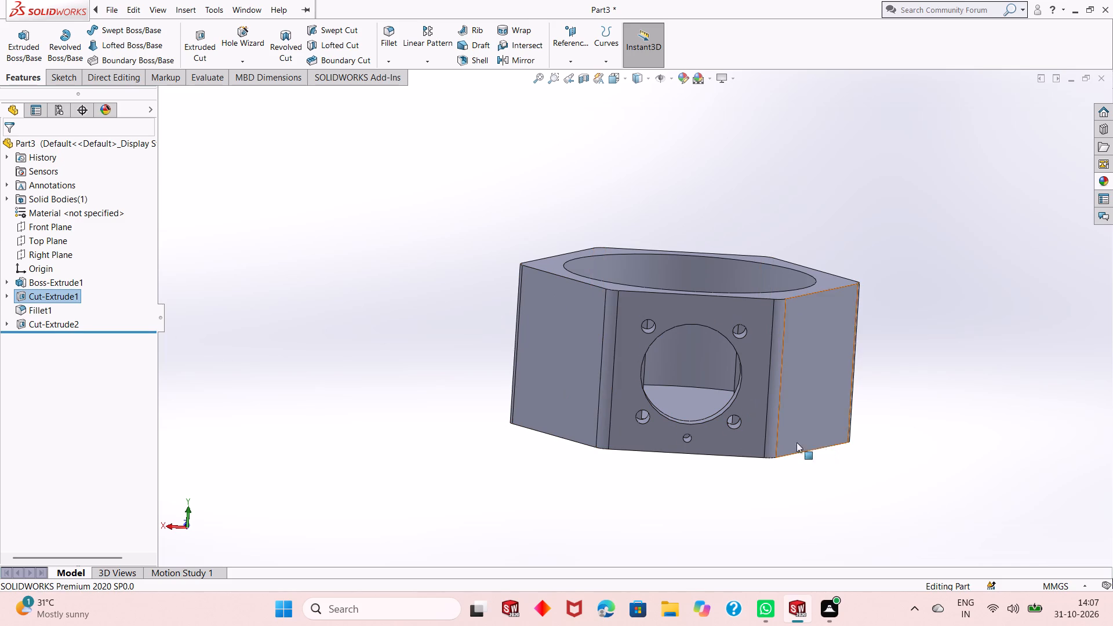
middle_drag(605, 406, 561, 441)
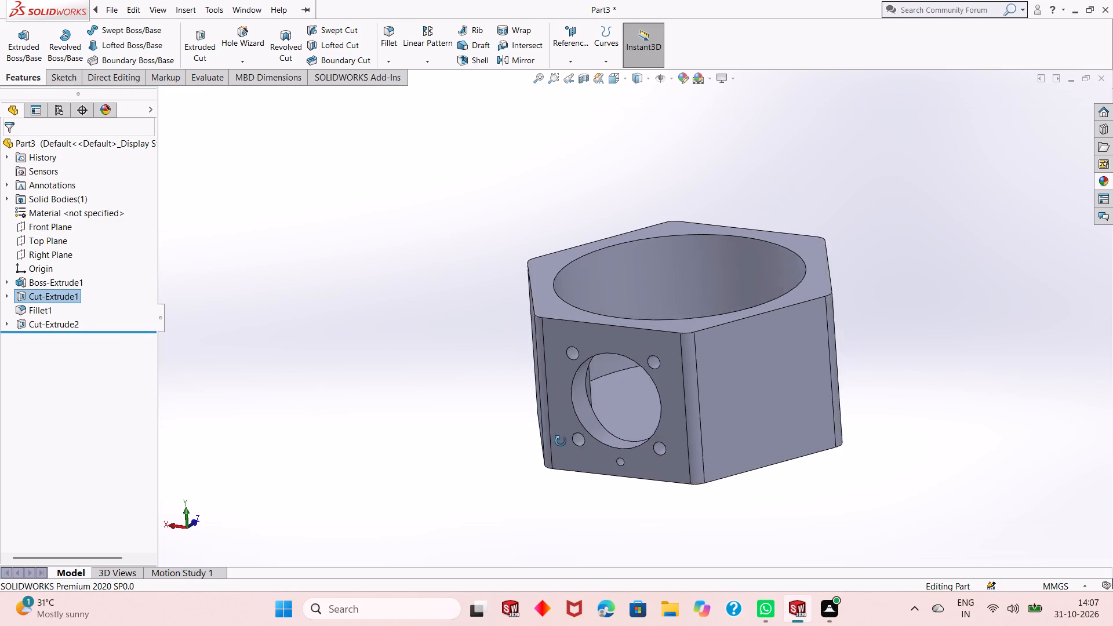
middle_drag(561, 441, 555, 445)
middle_drag(539, 393, 587, 416)
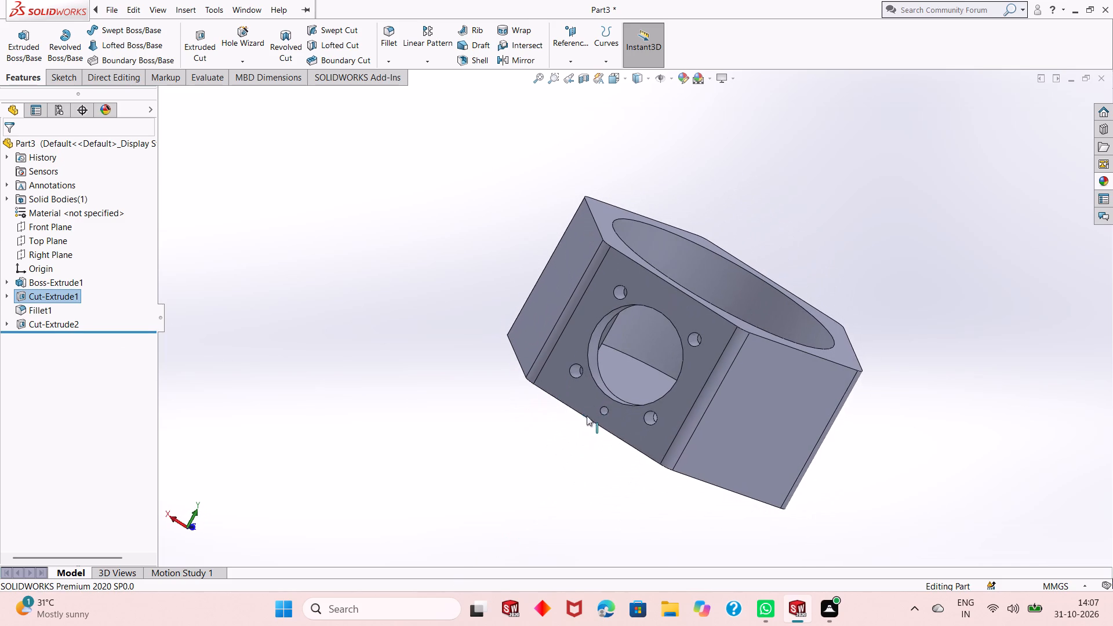
middle_drag(587, 416, 587, 418)
middle_drag(488, 369, 402, 558)
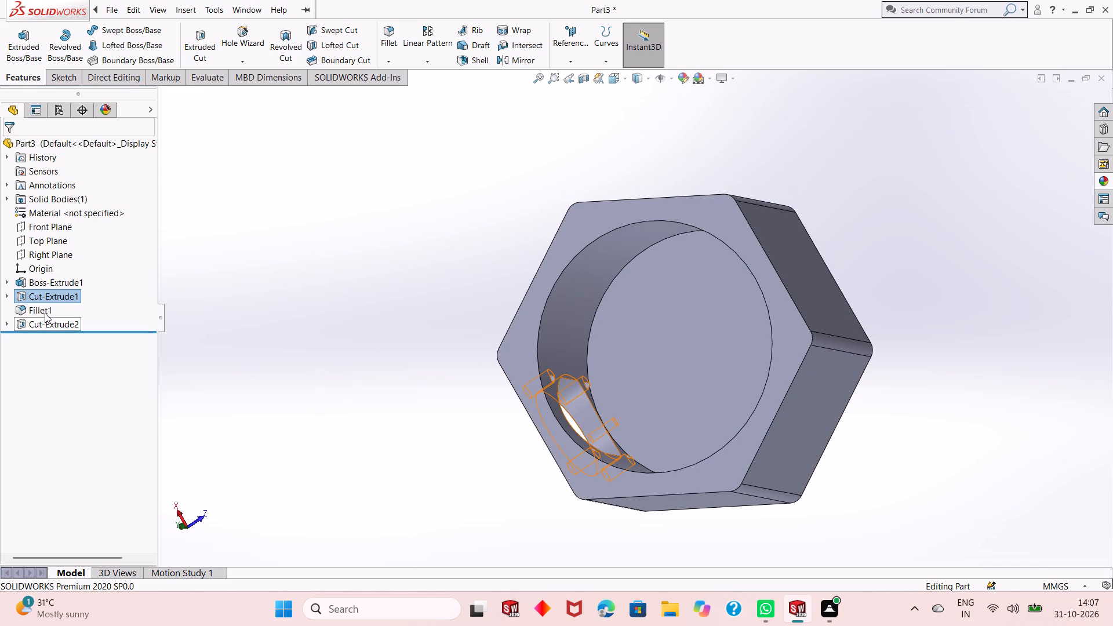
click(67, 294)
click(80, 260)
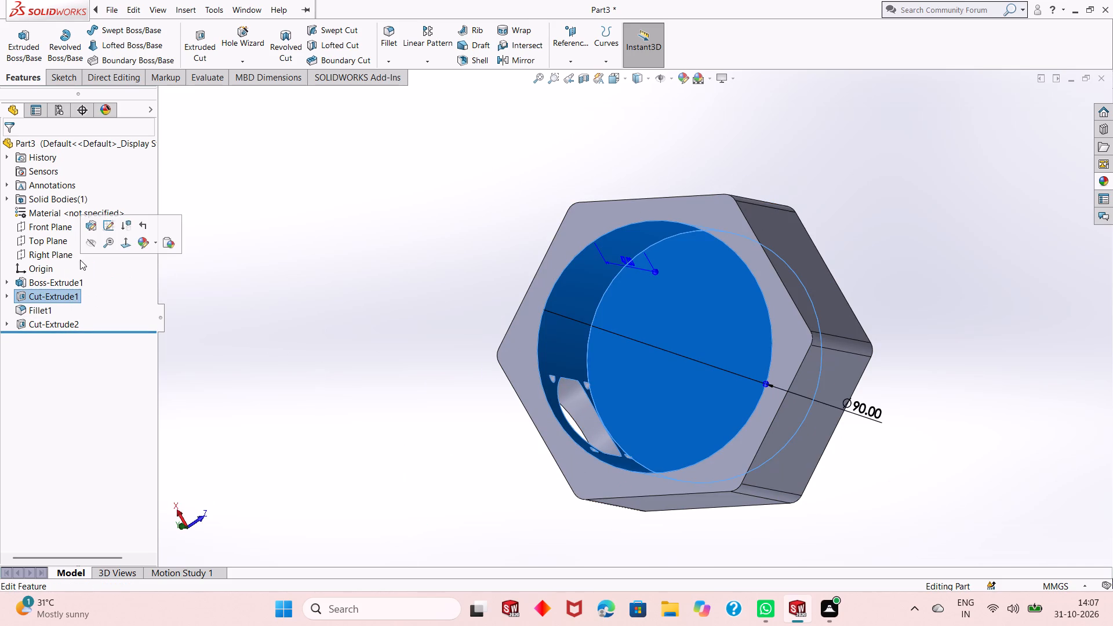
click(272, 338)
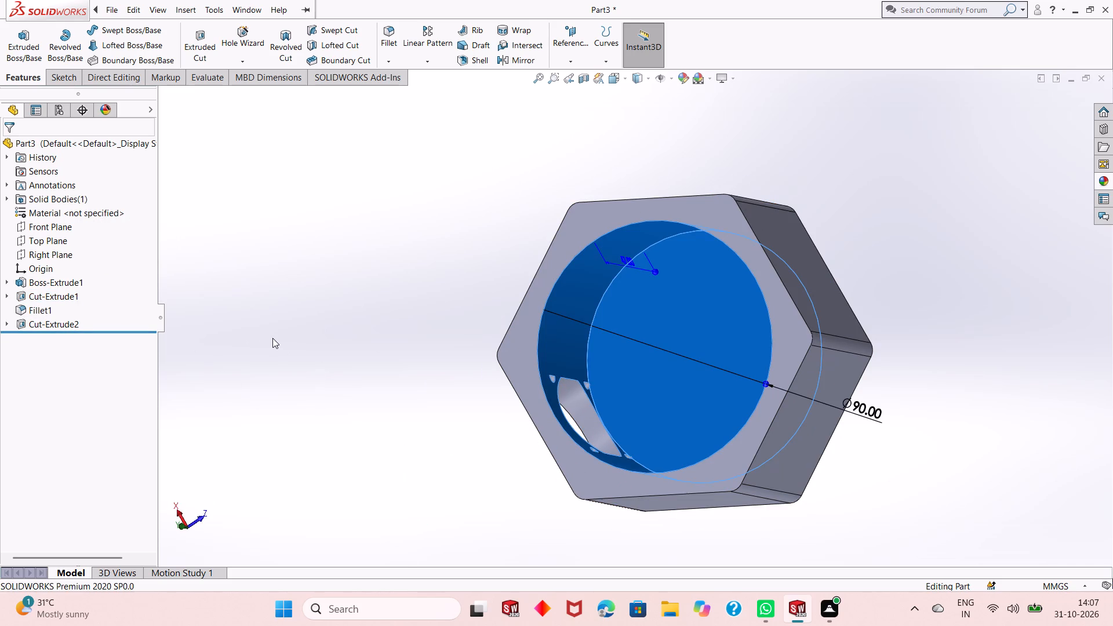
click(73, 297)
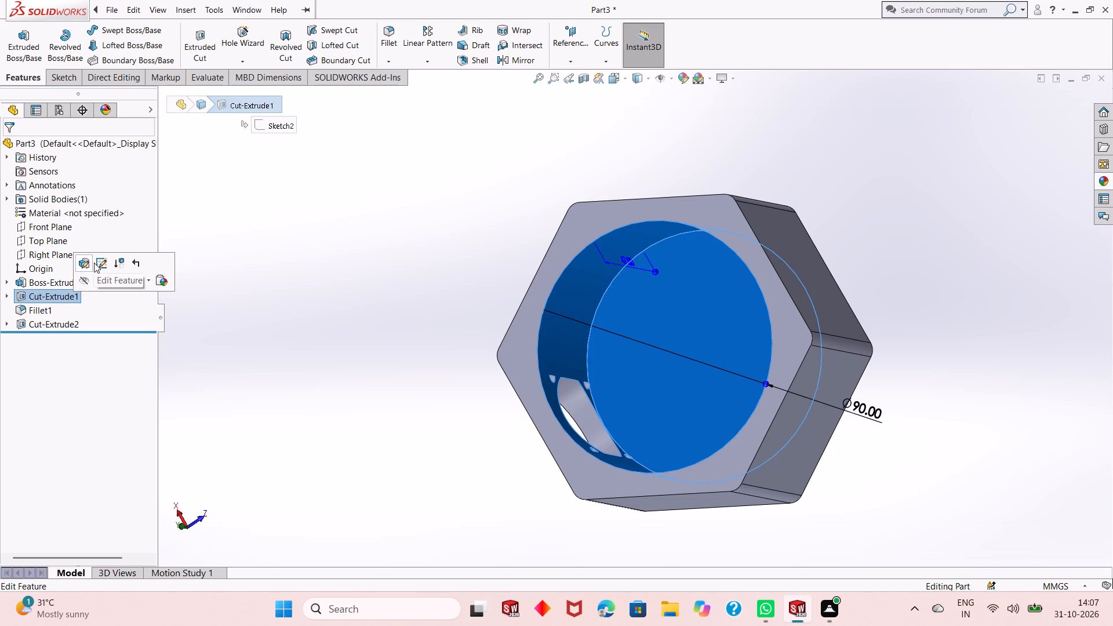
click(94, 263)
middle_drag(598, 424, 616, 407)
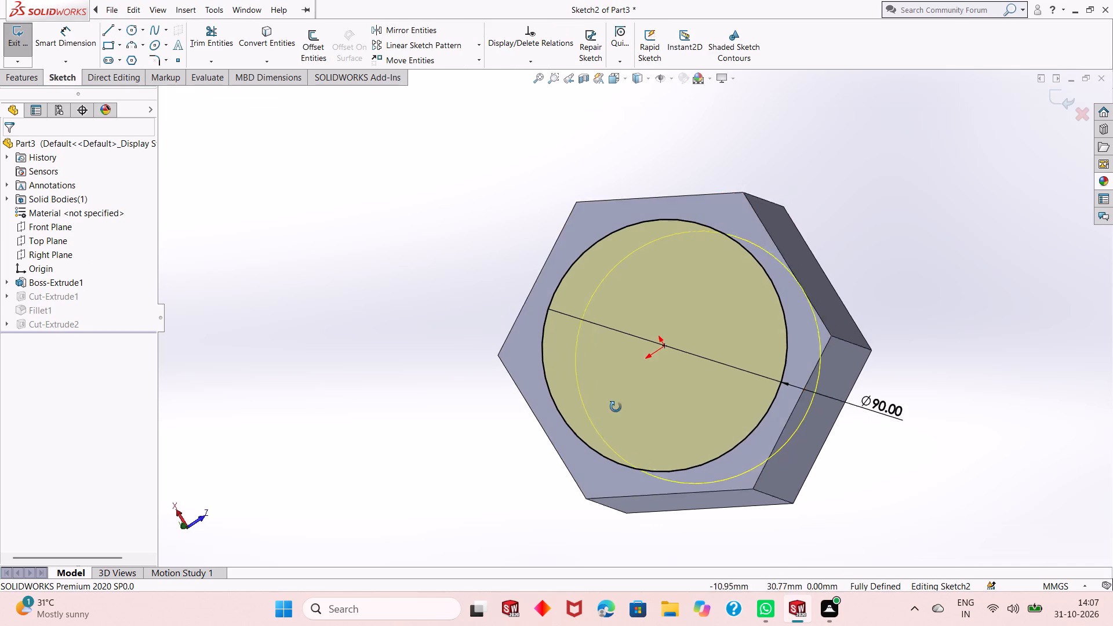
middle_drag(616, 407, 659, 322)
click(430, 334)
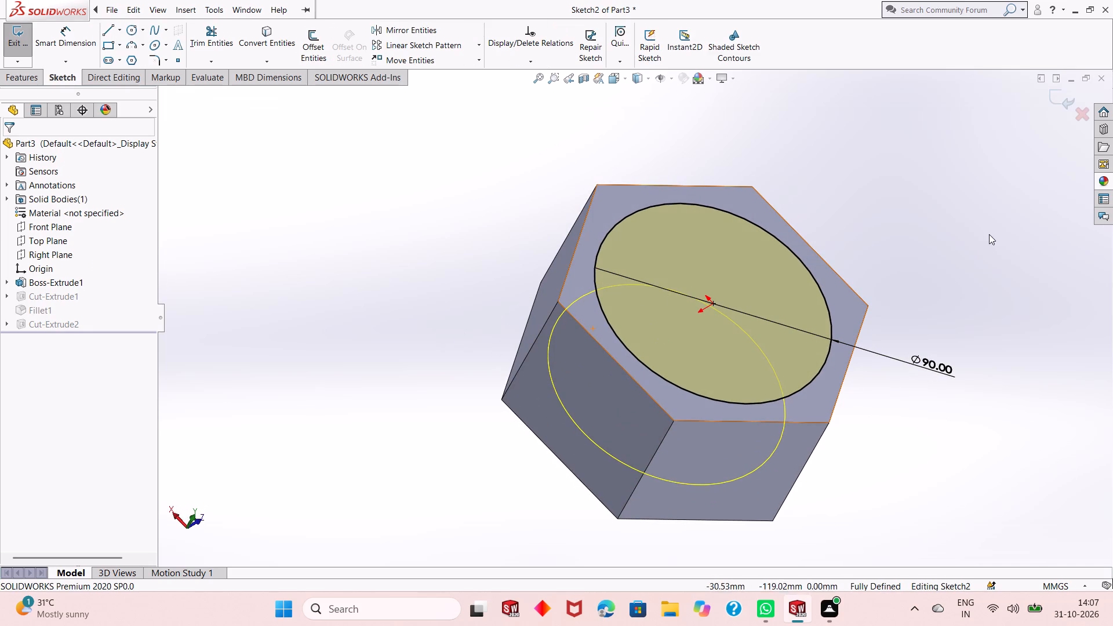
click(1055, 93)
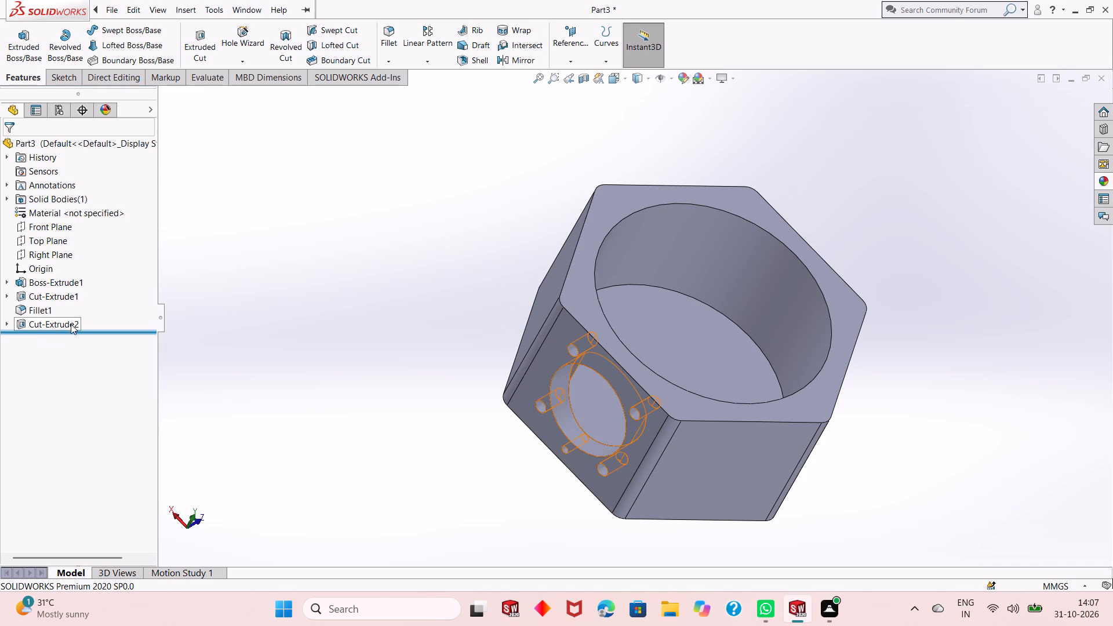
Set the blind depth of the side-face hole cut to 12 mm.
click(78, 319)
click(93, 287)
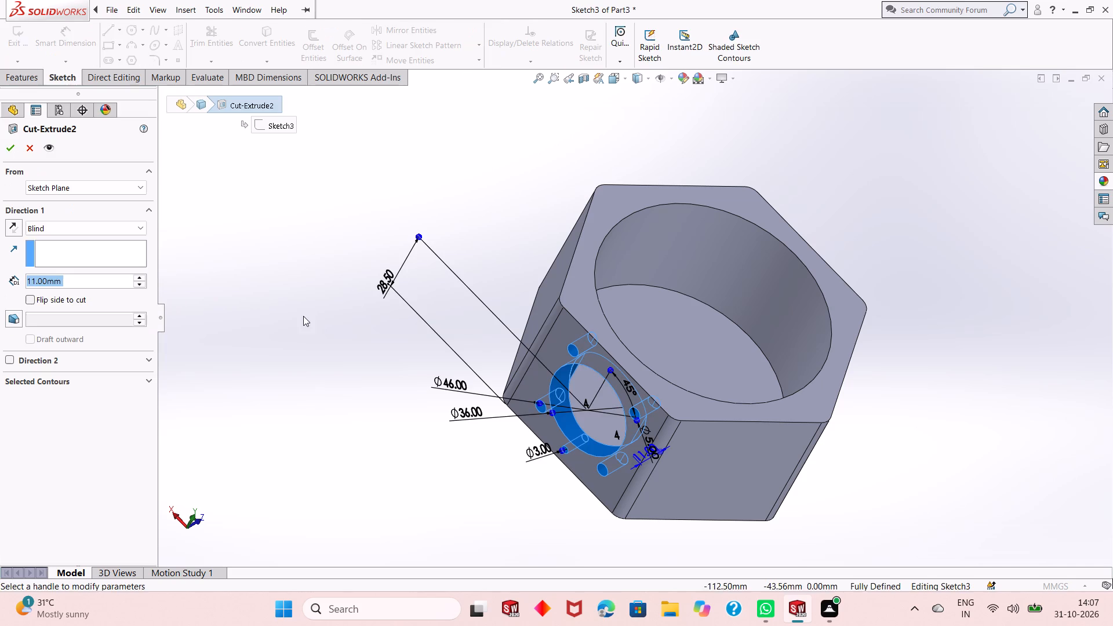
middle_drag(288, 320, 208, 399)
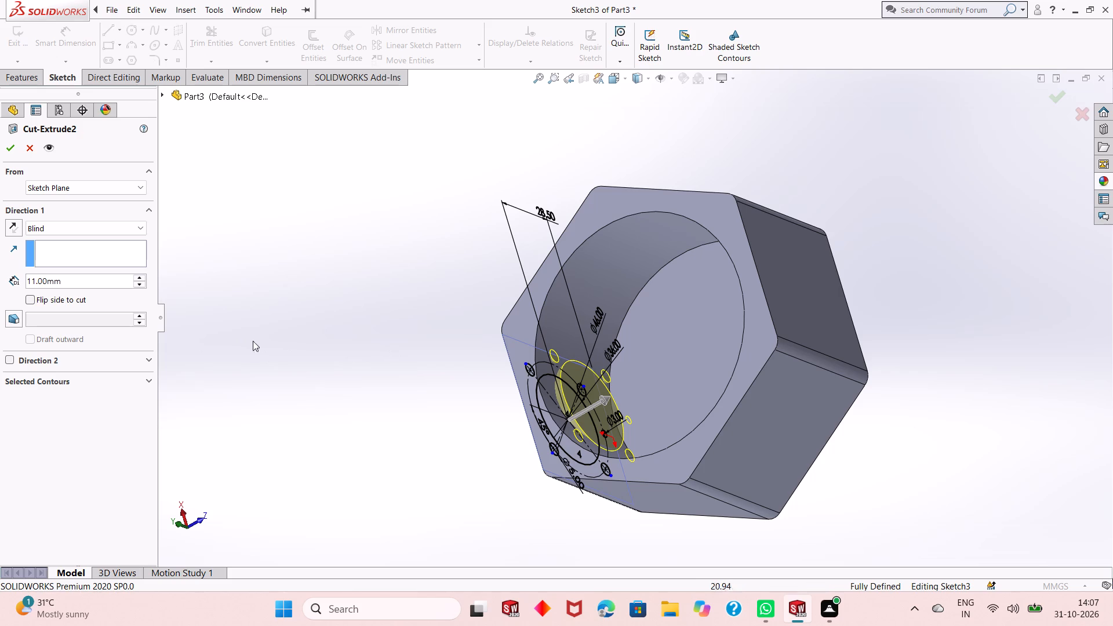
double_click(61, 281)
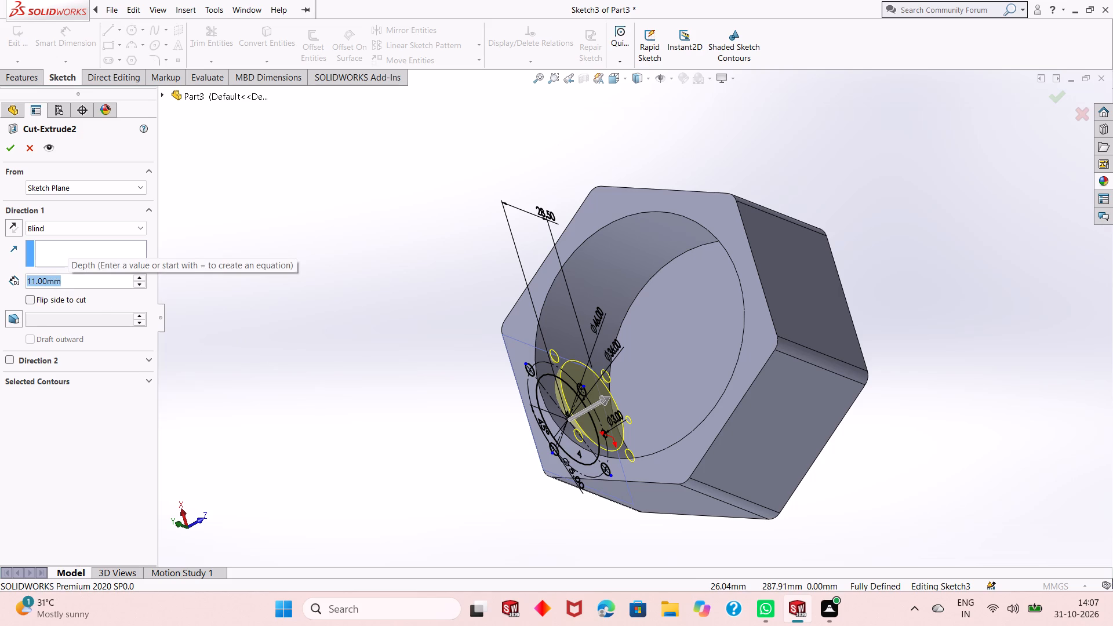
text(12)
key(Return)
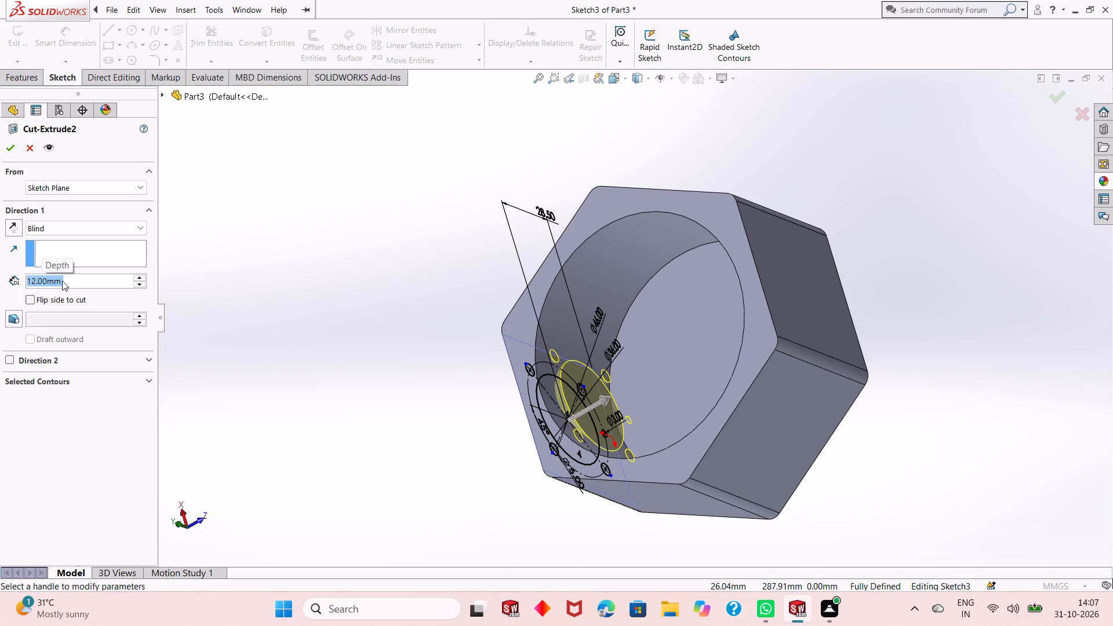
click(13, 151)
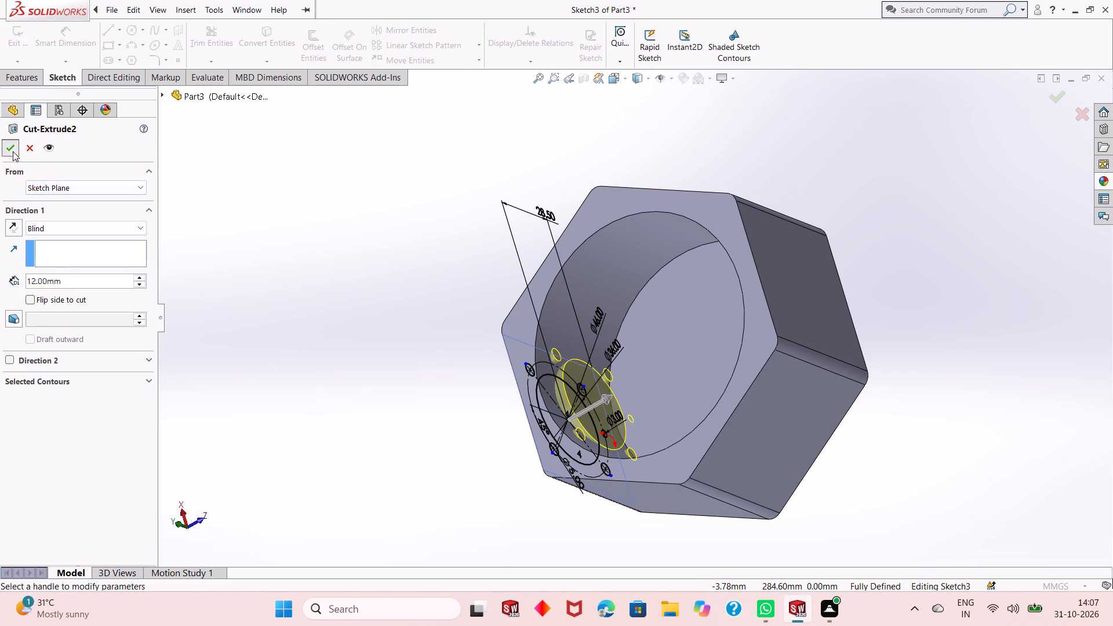
Change the side-face hole cut's end condition to Up To Surface, ending at the pocket's cylindrical wall.
middle_drag(424, 414, 435, 466)
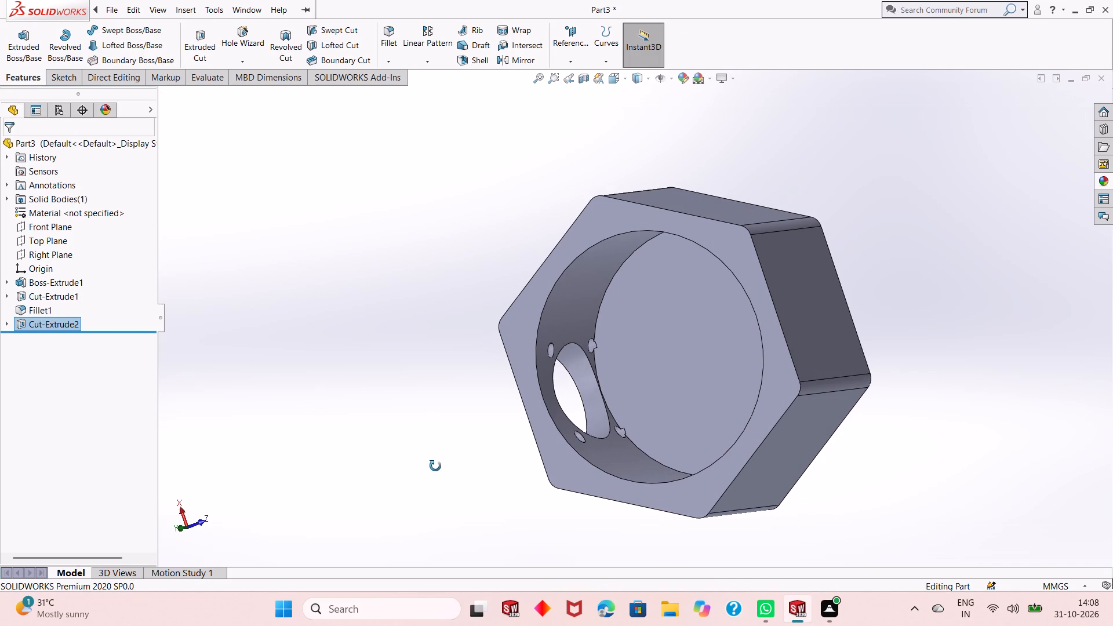
middle_drag(435, 466, 441, 404)
scroll(623, 383, down, 4)
middle_drag(617, 407, 574, 438)
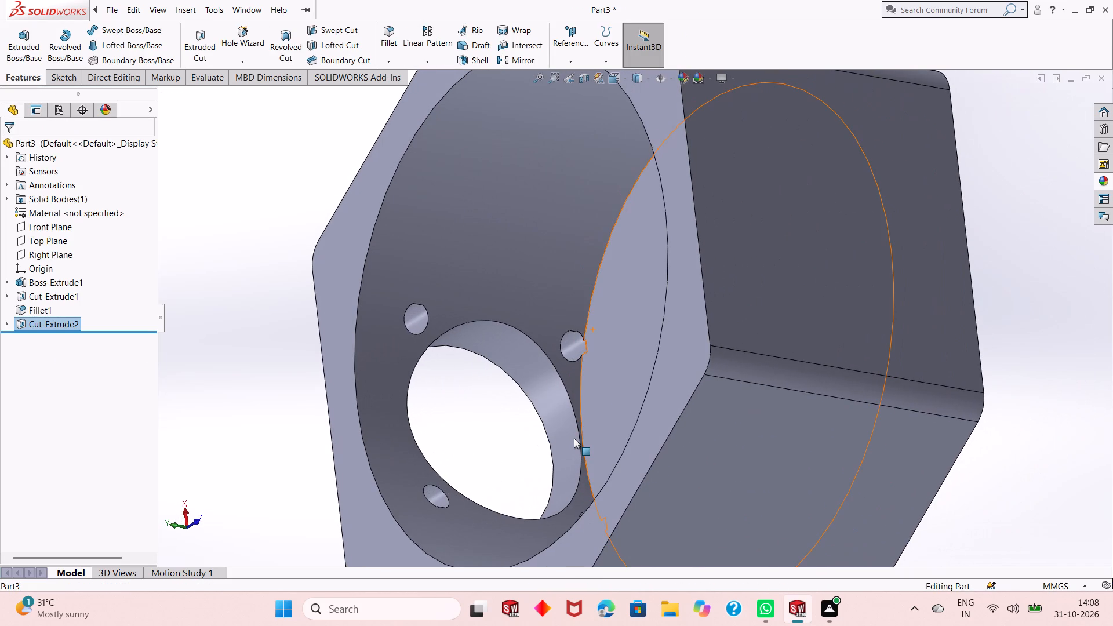
scroll(587, 421, up, 2)
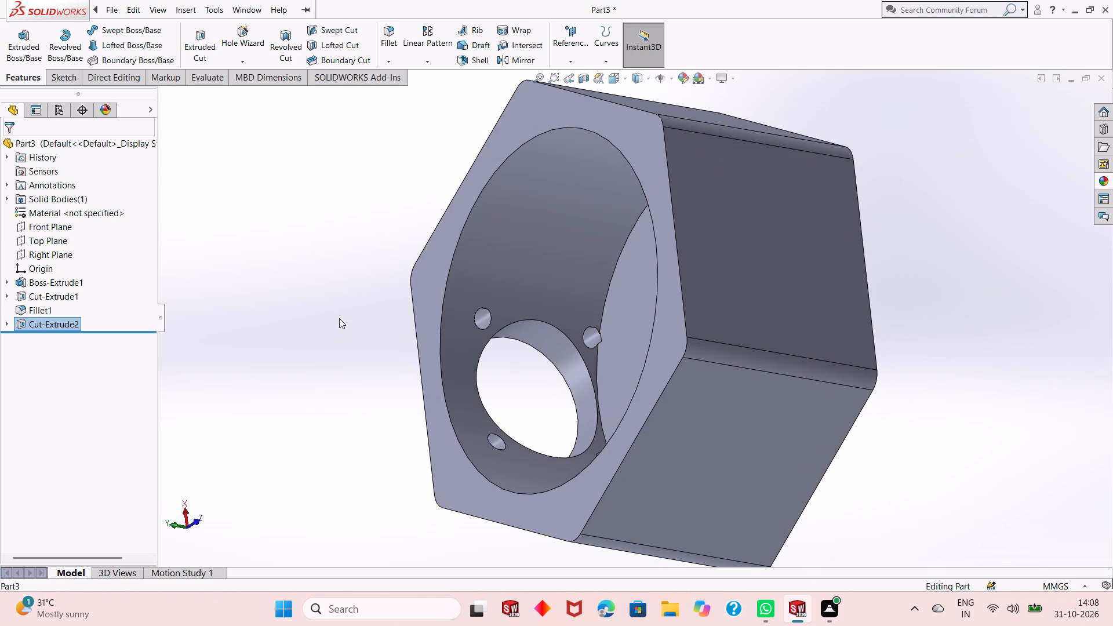
click(387, 261)
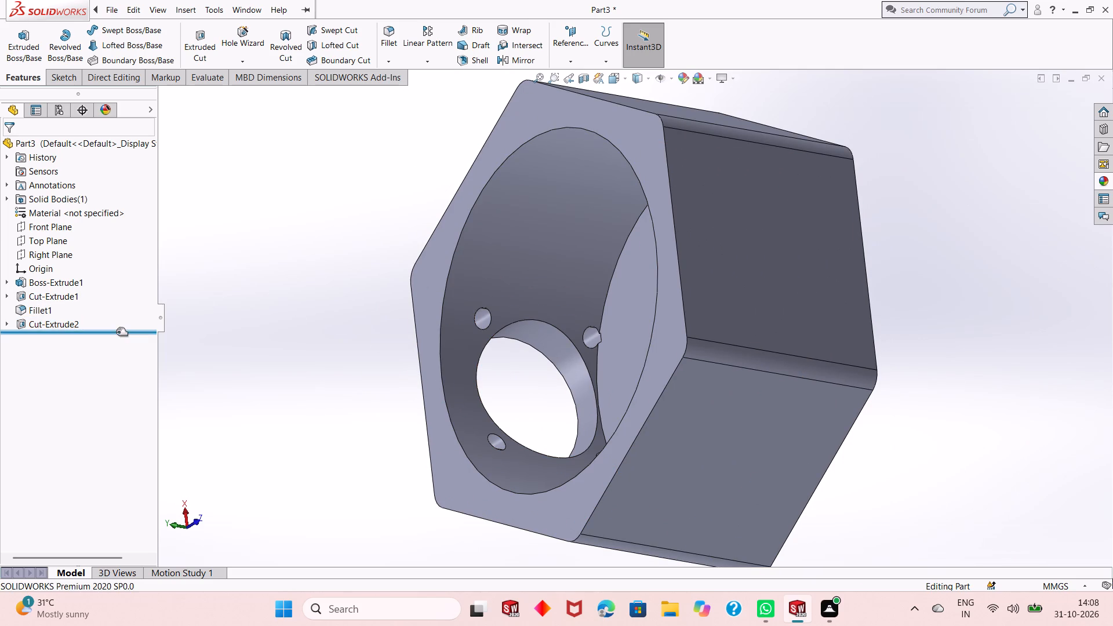
click(66, 330)
click(67, 322)
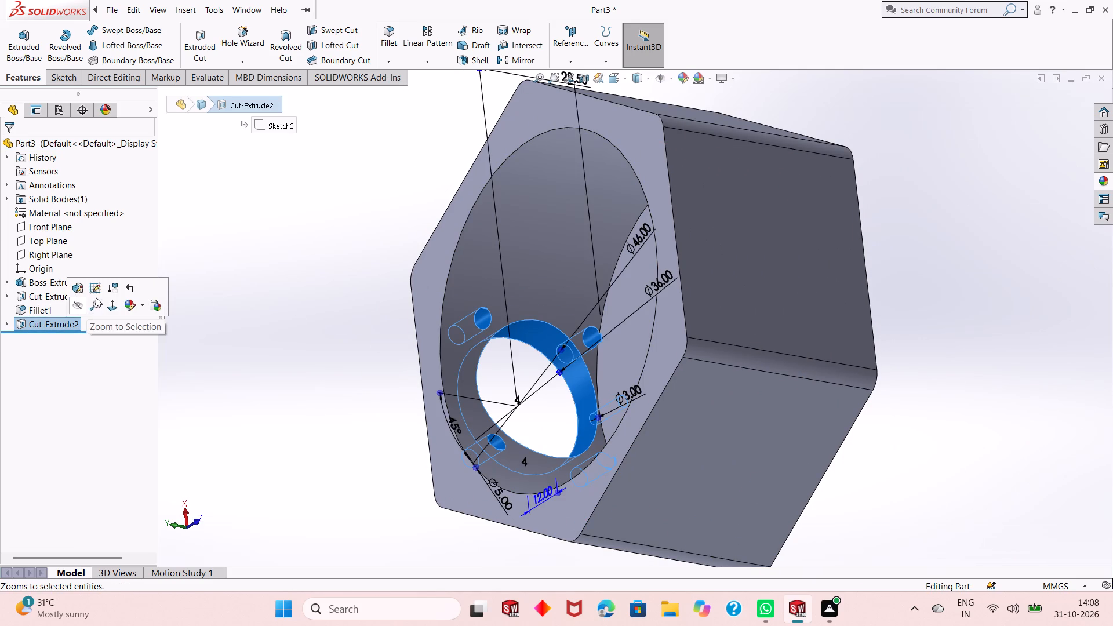
click(72, 285)
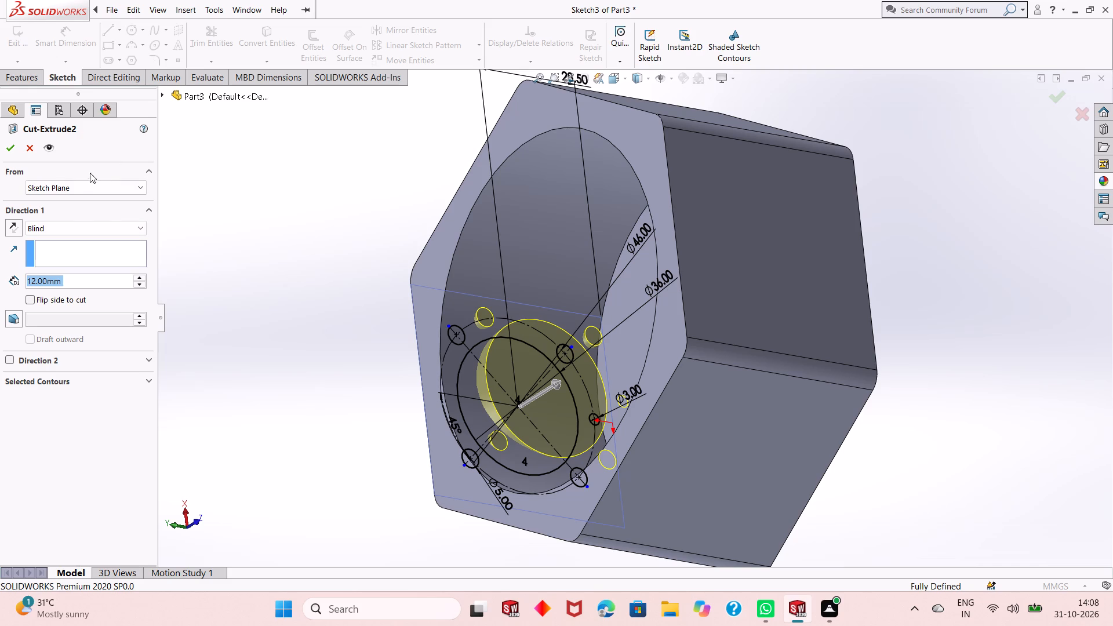
click(72, 230)
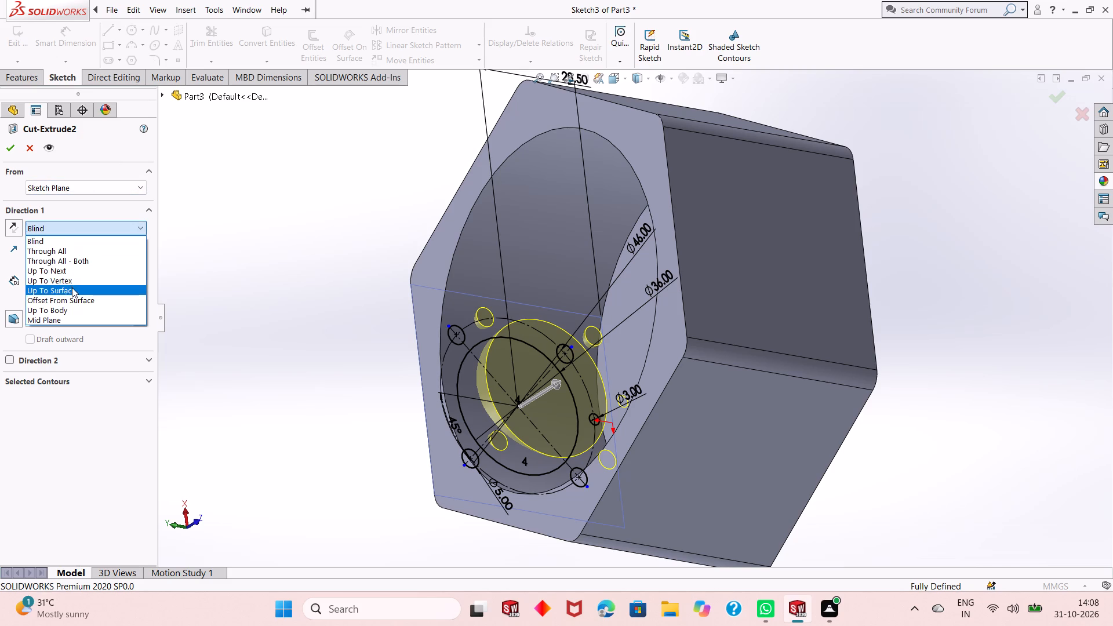
click(72, 287)
scroll(503, 359, up, 4)
middle_drag(504, 361, 510, 369)
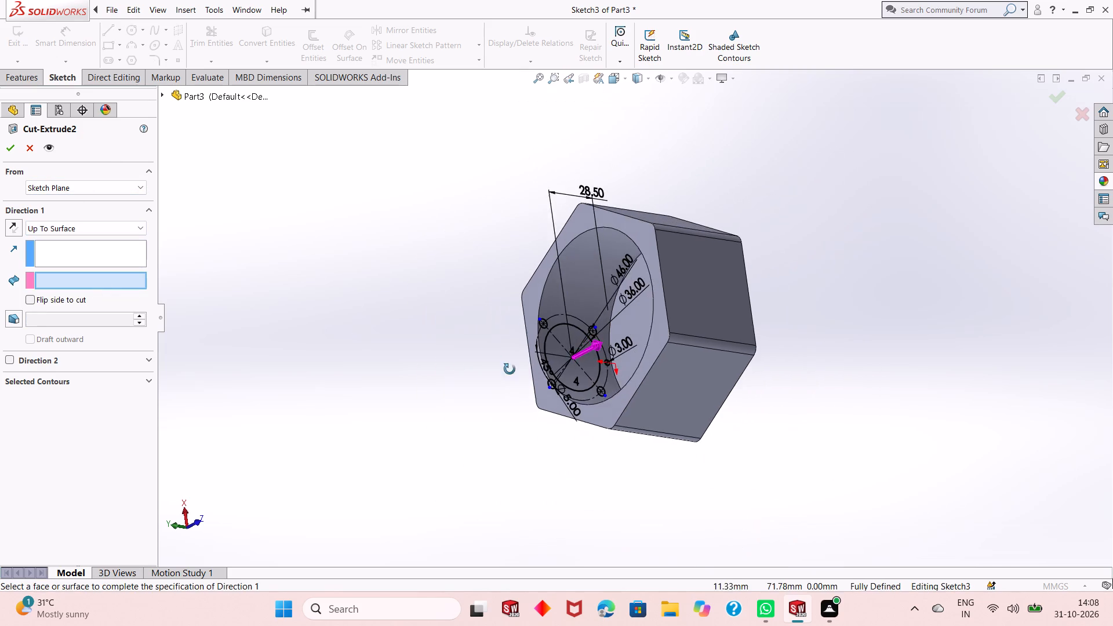
middle_drag(510, 369, 541, 329)
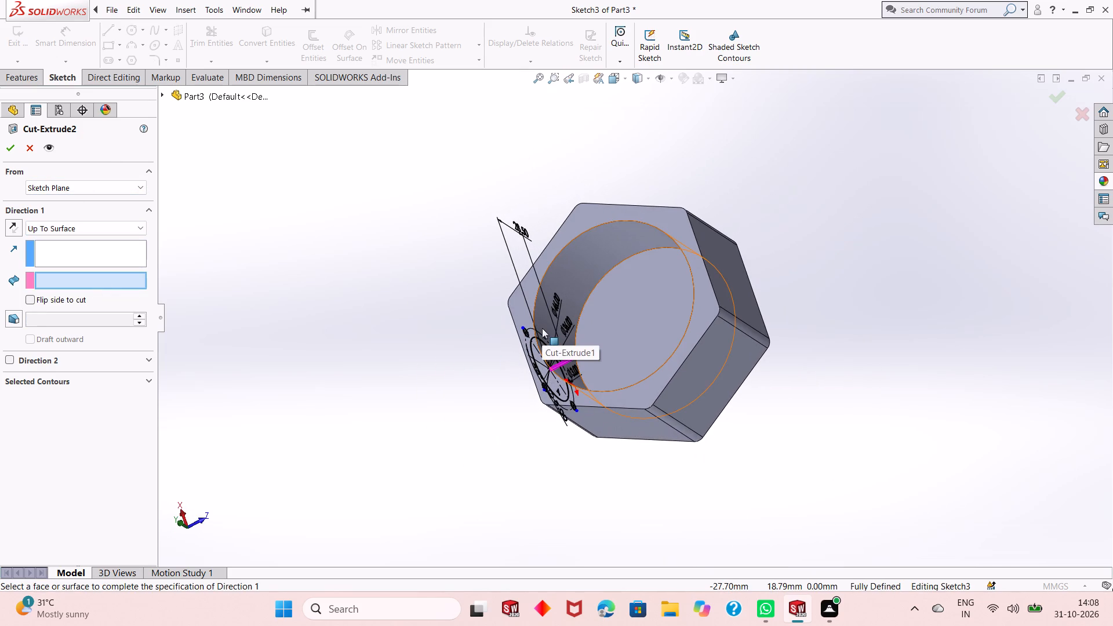
click(576, 287)
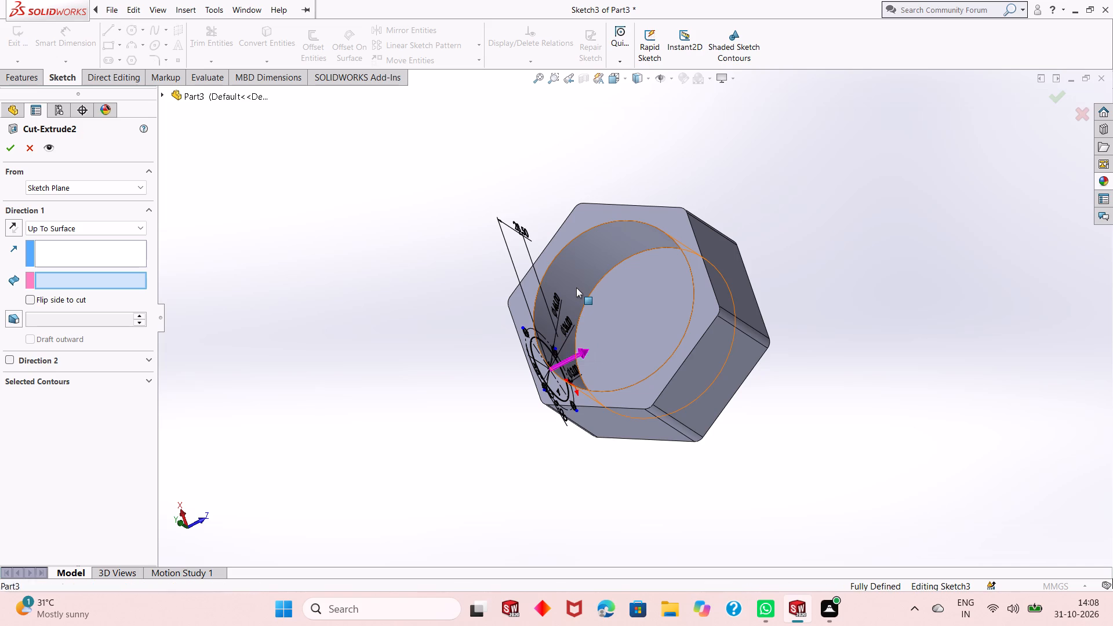
click(6, 145)
Sketch a circle about 32 mm in diameter on the side face adjacent to the drilled one, centred about 28 mm above the origin.
middle_drag(374, 285, 342, 336)
scroll(489, 330, down, 5)
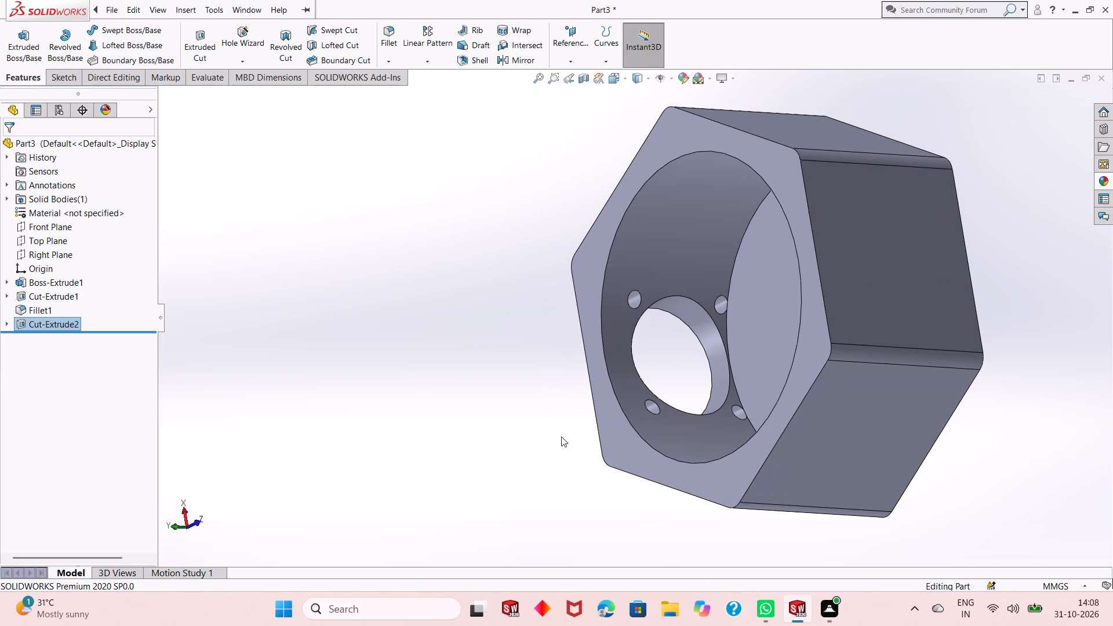
scroll(670, 428, up, 2)
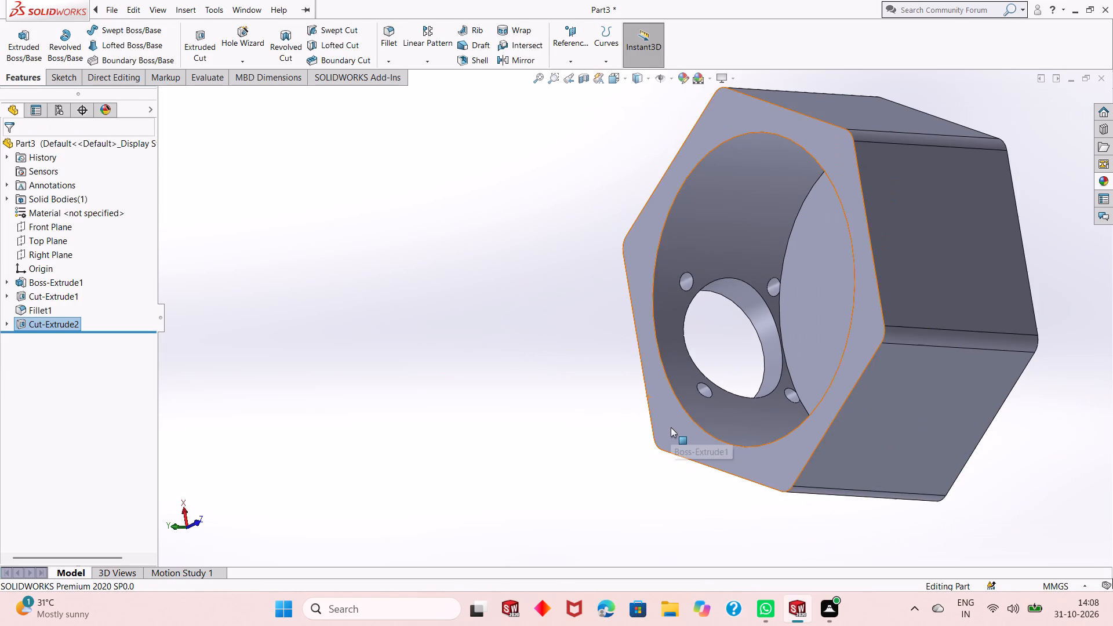
middle_drag(680, 428, 781, 174)
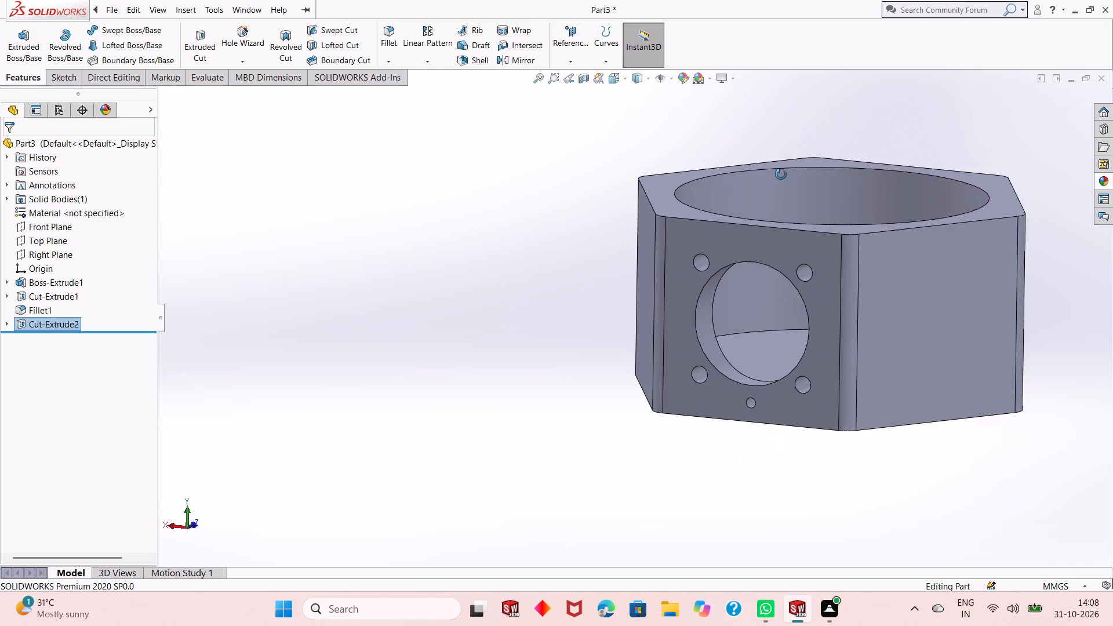
middle_drag(781, 174, 737, 231)
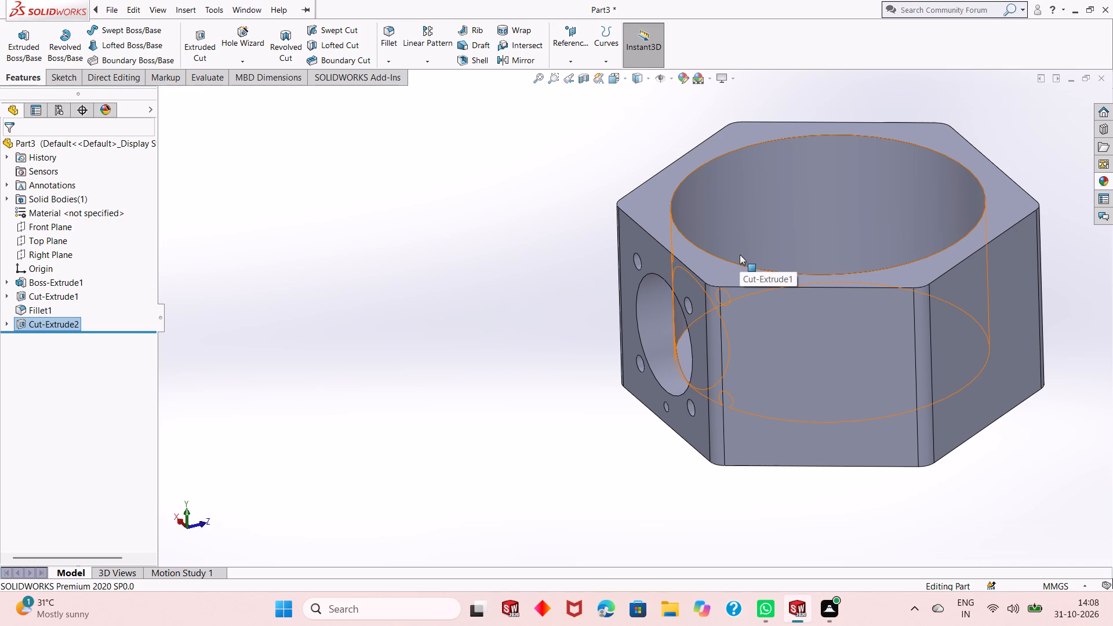
scroll(783, 294, up, 1)
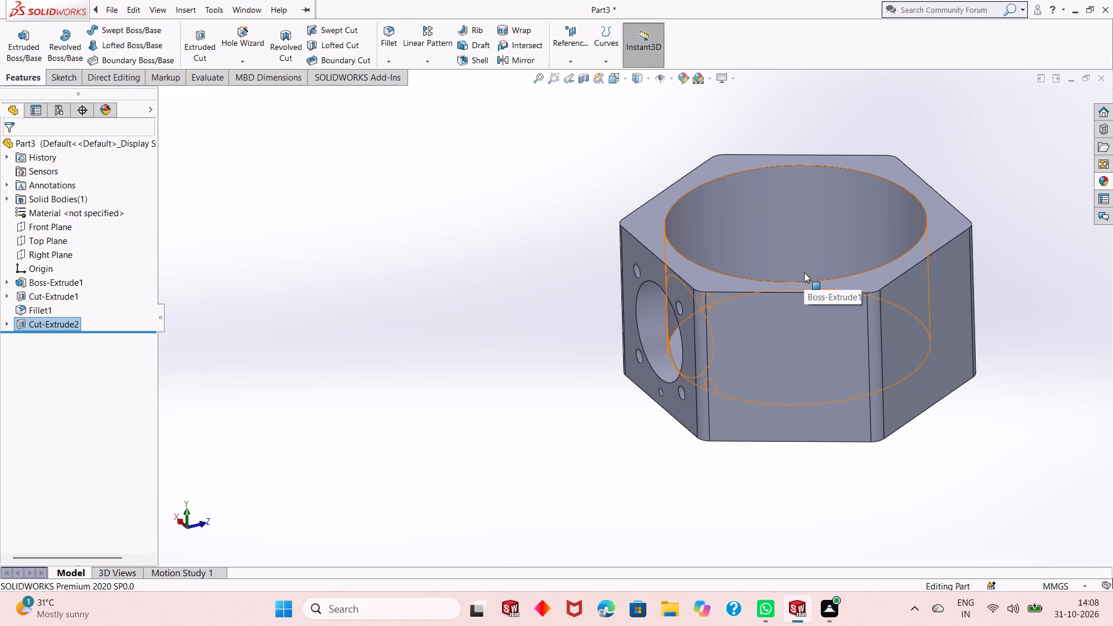
click(808, 348)
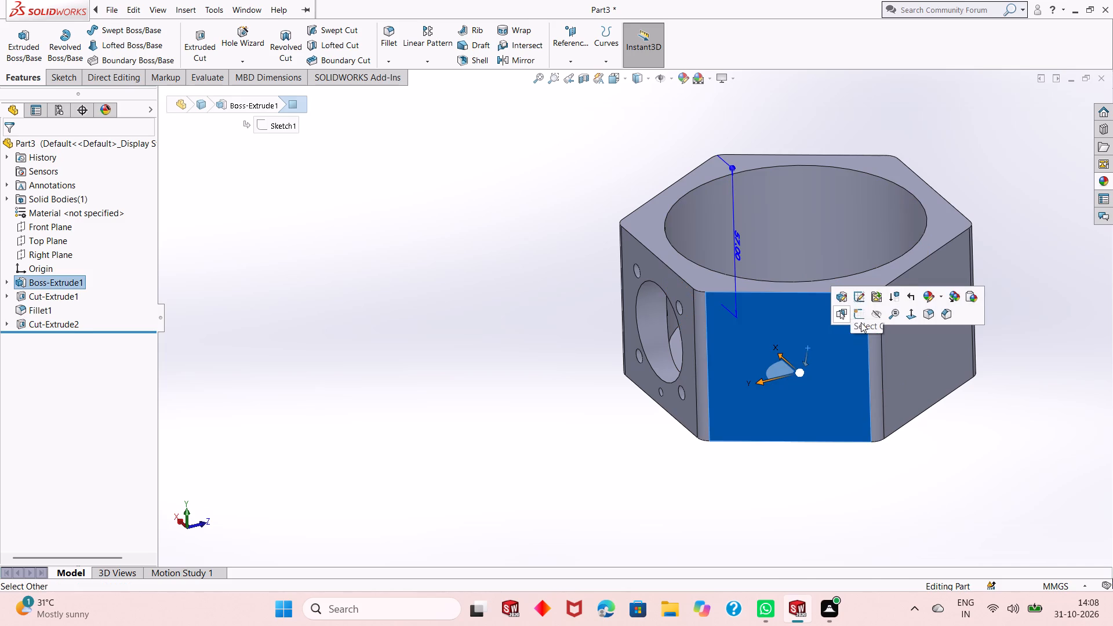
click(861, 322)
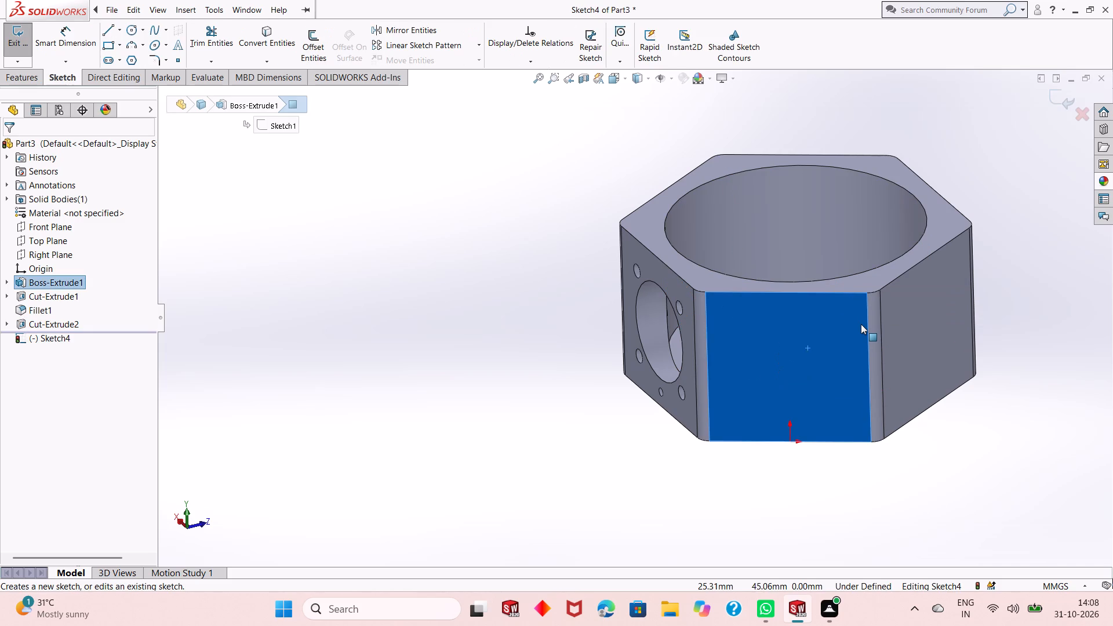
key(ctrl+8)
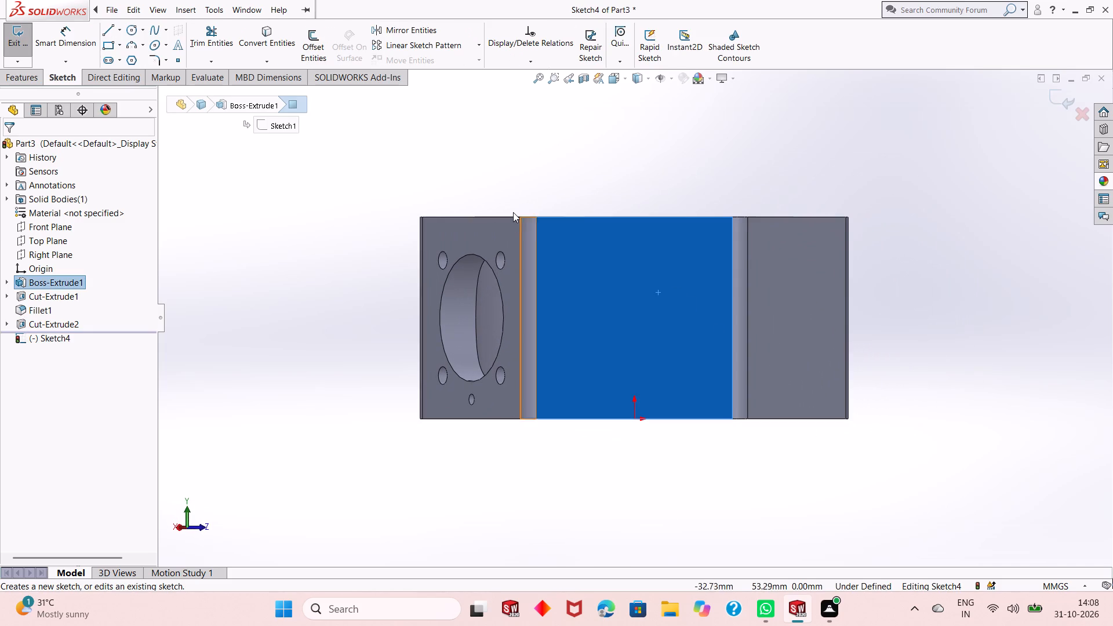
scroll(688, 281, down, 1)
scroll(663, 294, up, 1)
click(654, 148)
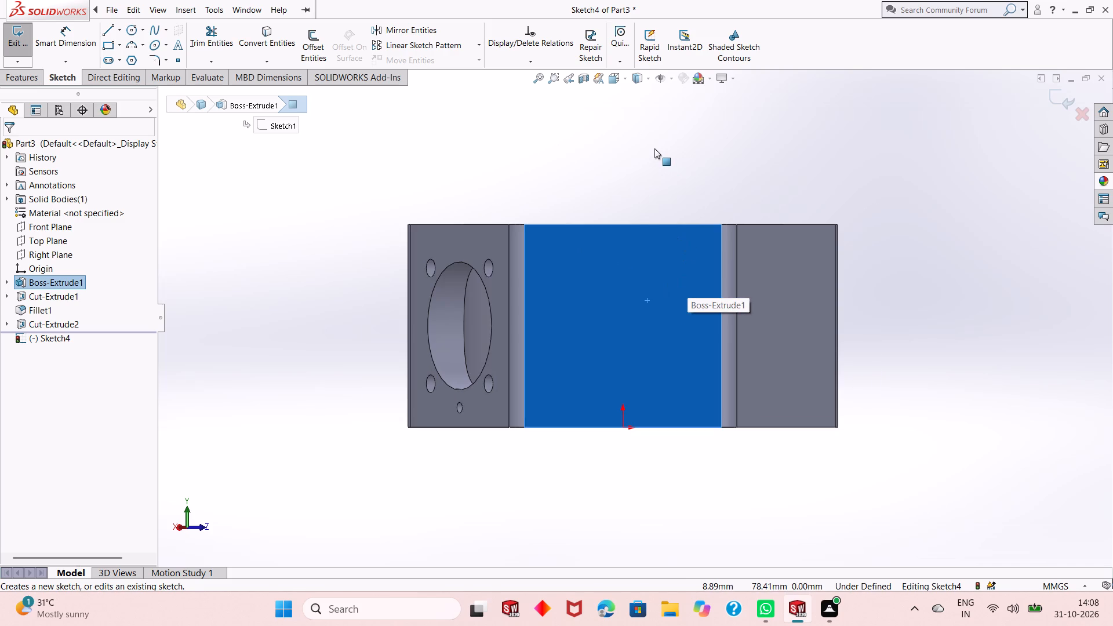
click(126, 33)
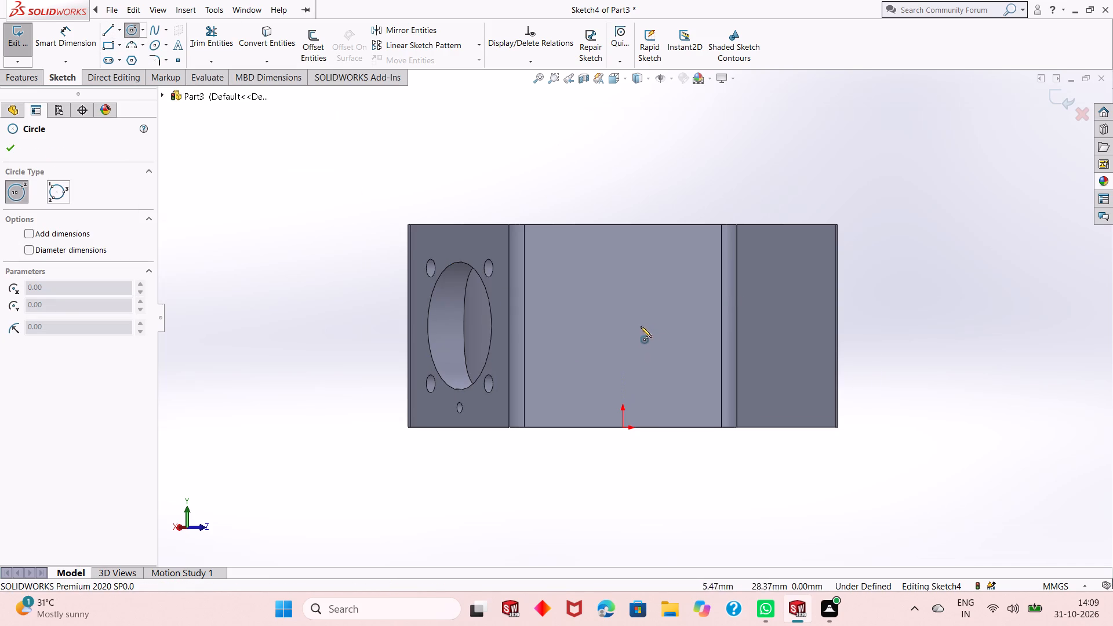
click(625, 326)
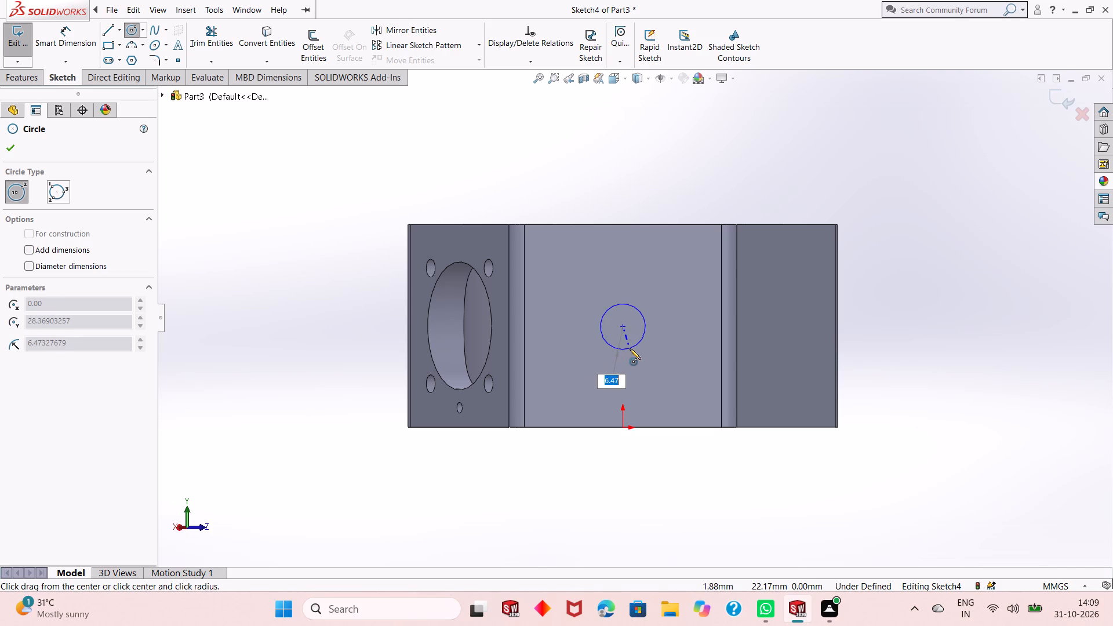
click(637, 382)
right_click(272, 185)
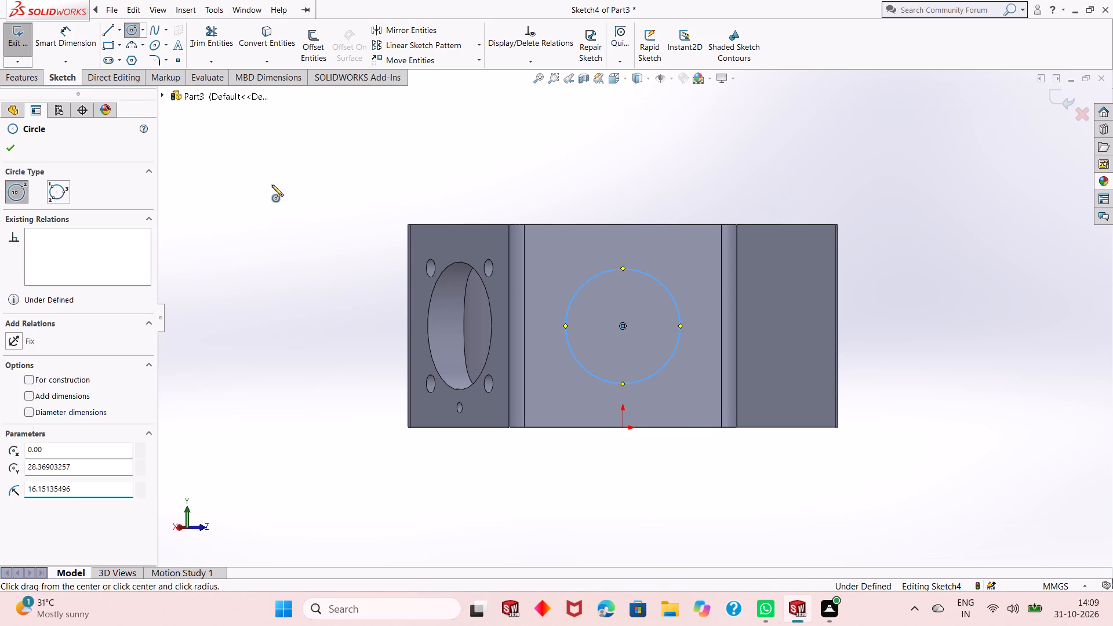
click(344, 199)
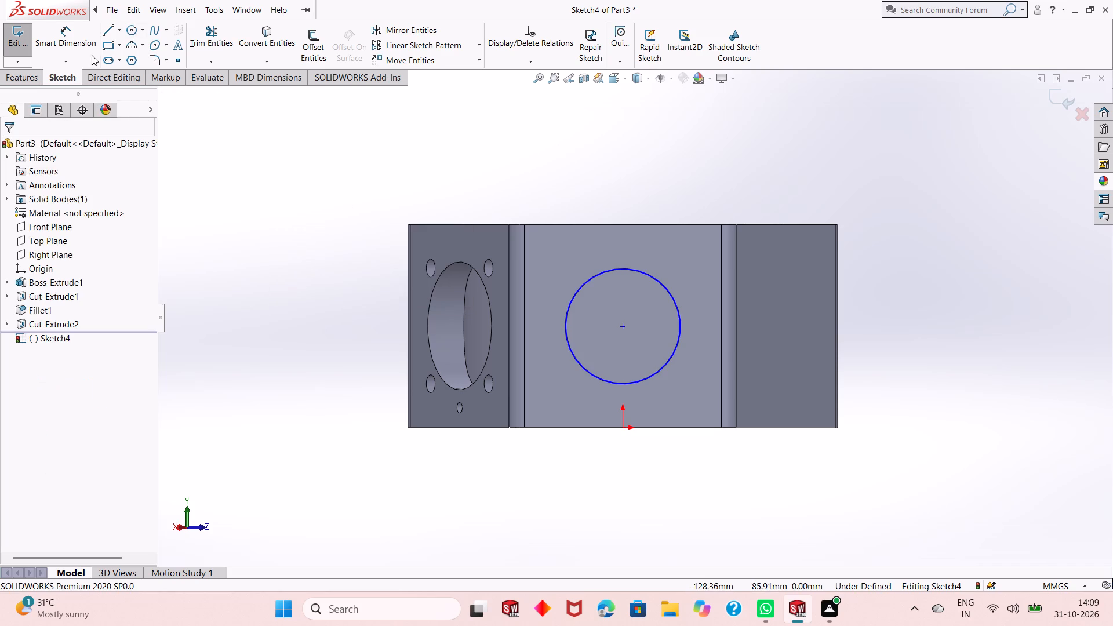
Dimension the new circle's diameter as 36 mm.
click(77, 45)
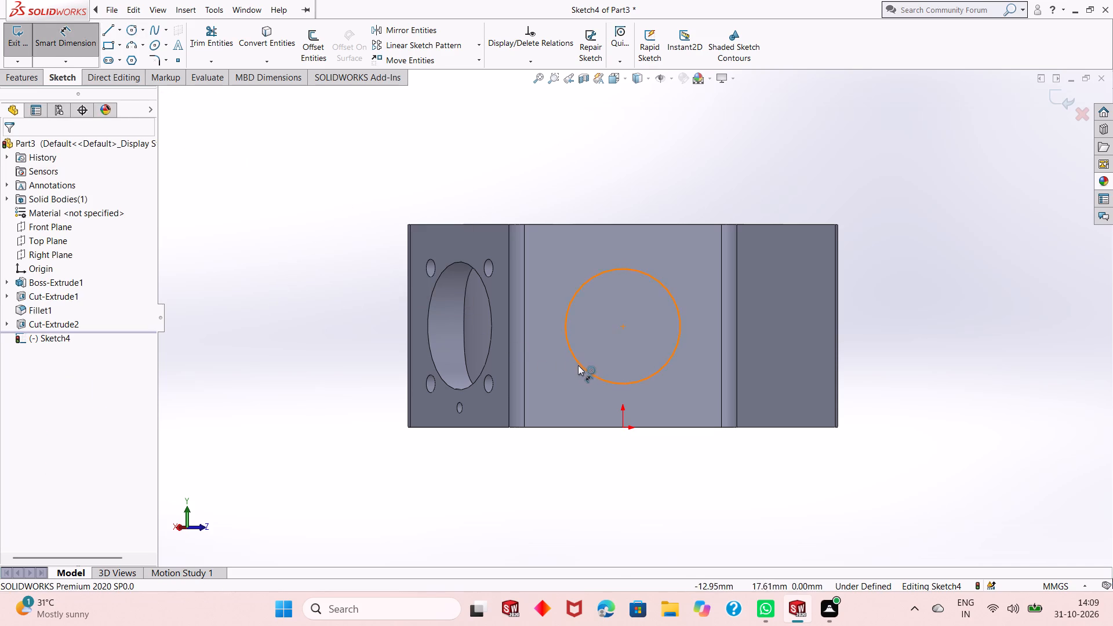
click(582, 367)
click(496, 493)
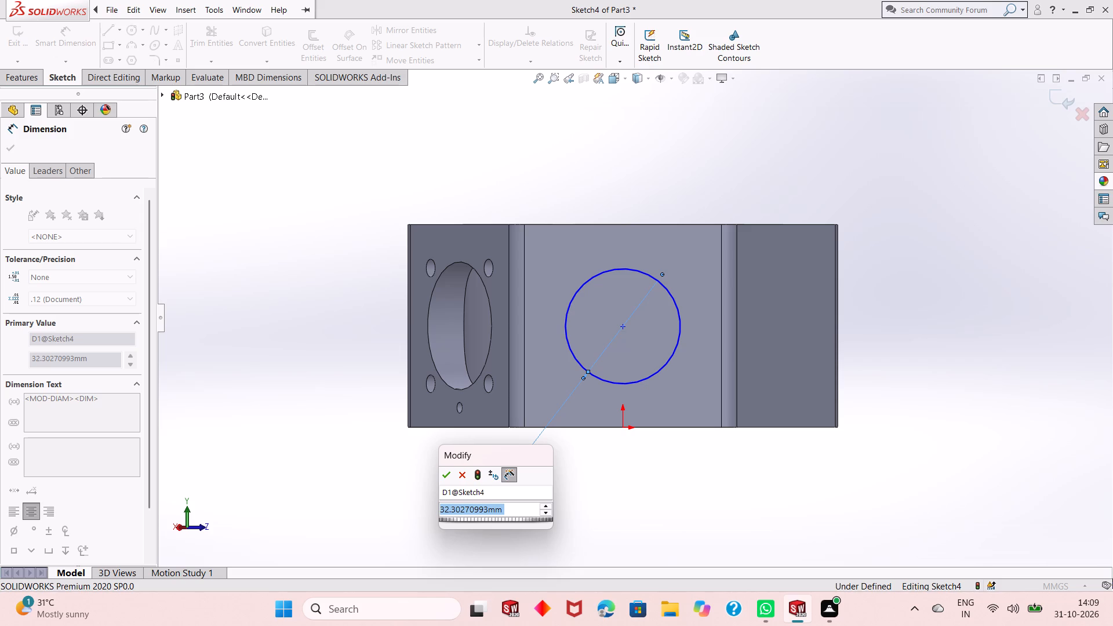
text(36)
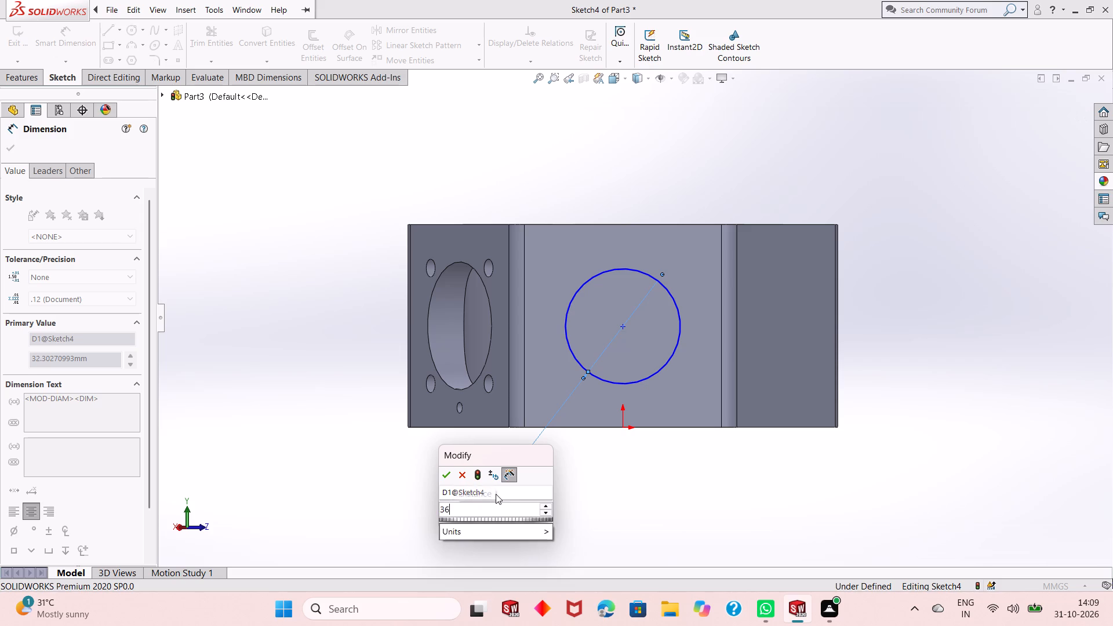
key(Return)
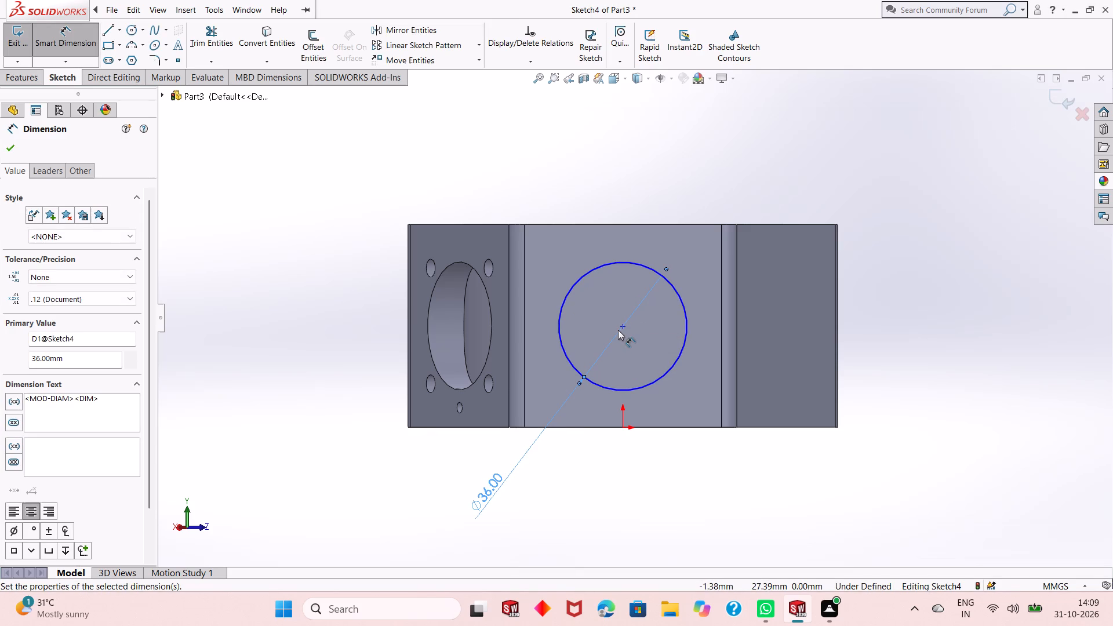
Dimension the circle's centre from the face's bottom edge as 57/2 (28.5 mm).
click(623, 325)
click(596, 431)
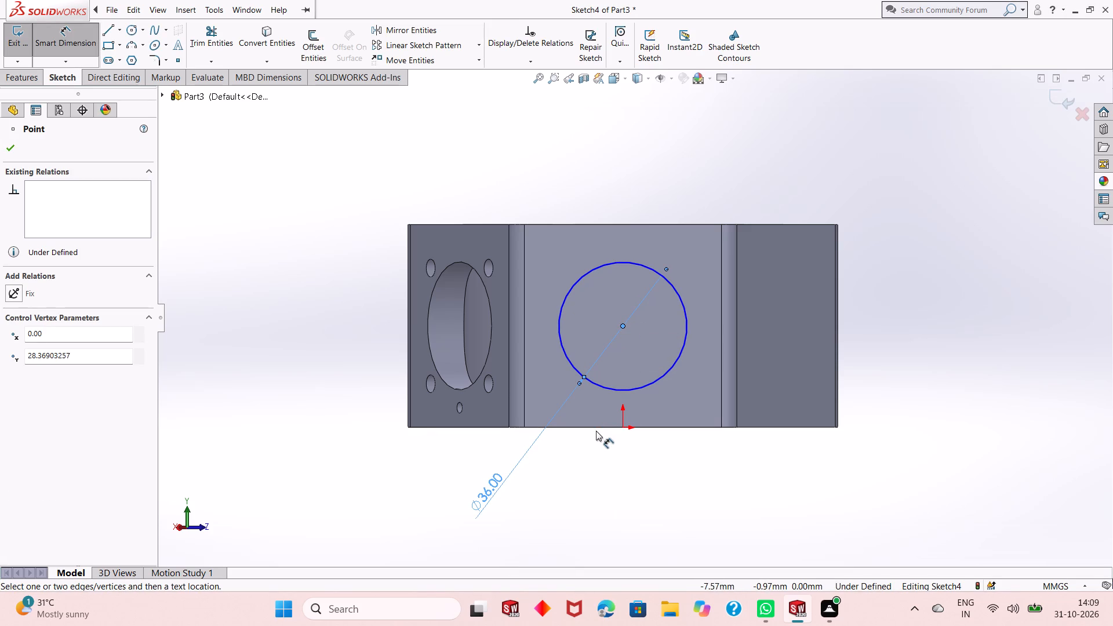
click(603, 427)
click(332, 443)
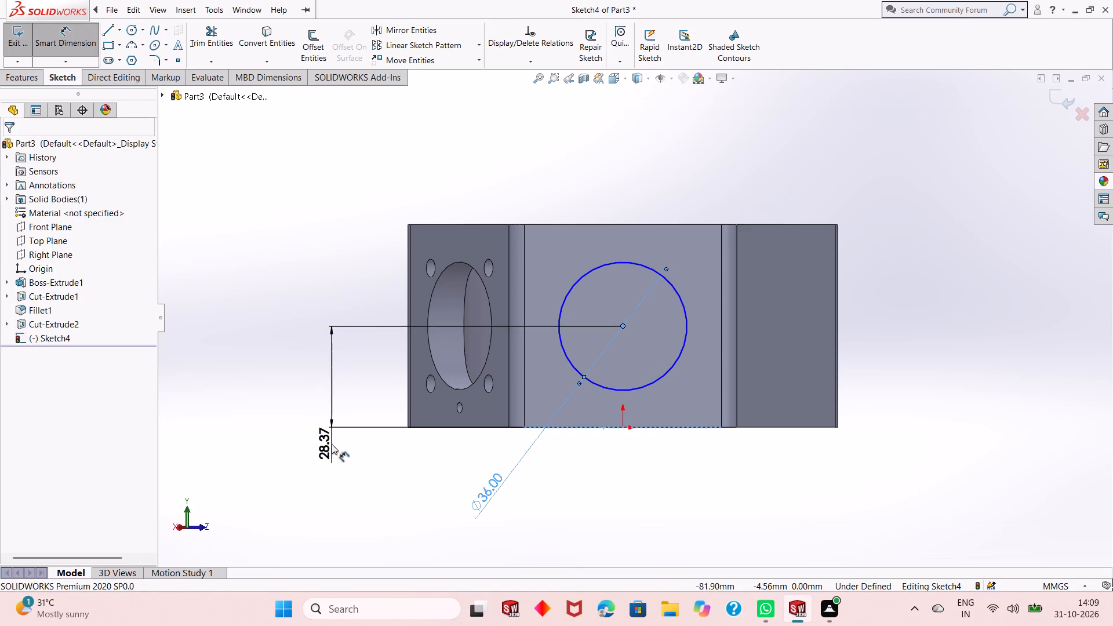
text(57/2)
key(Return)
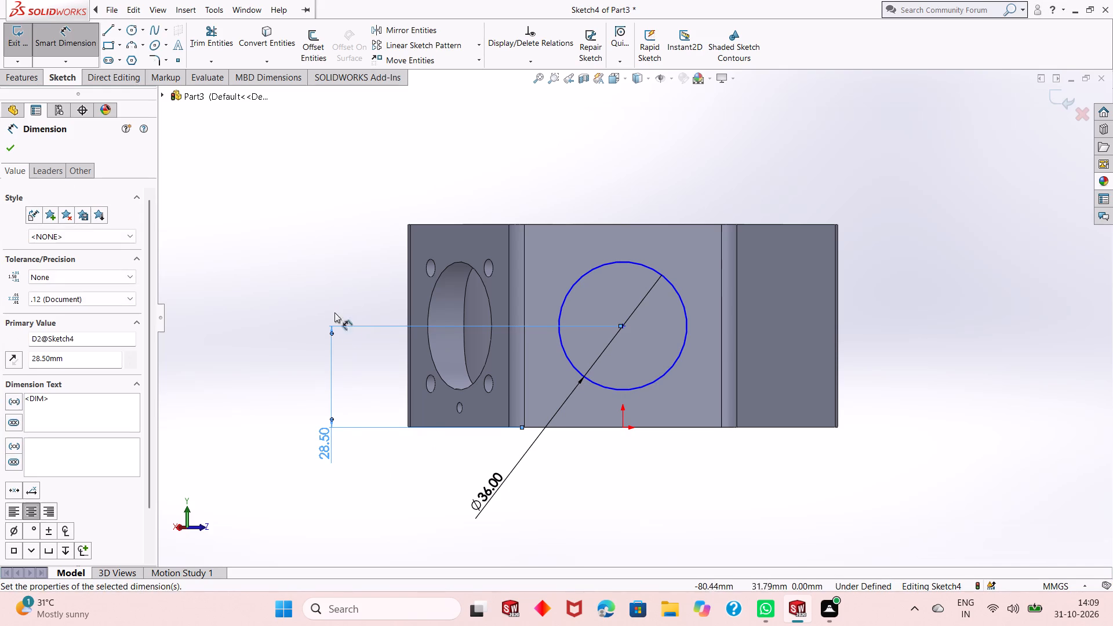
Add a Vertical relation between the 36 mm circle's centre and the origin.
right_click(324, 231)
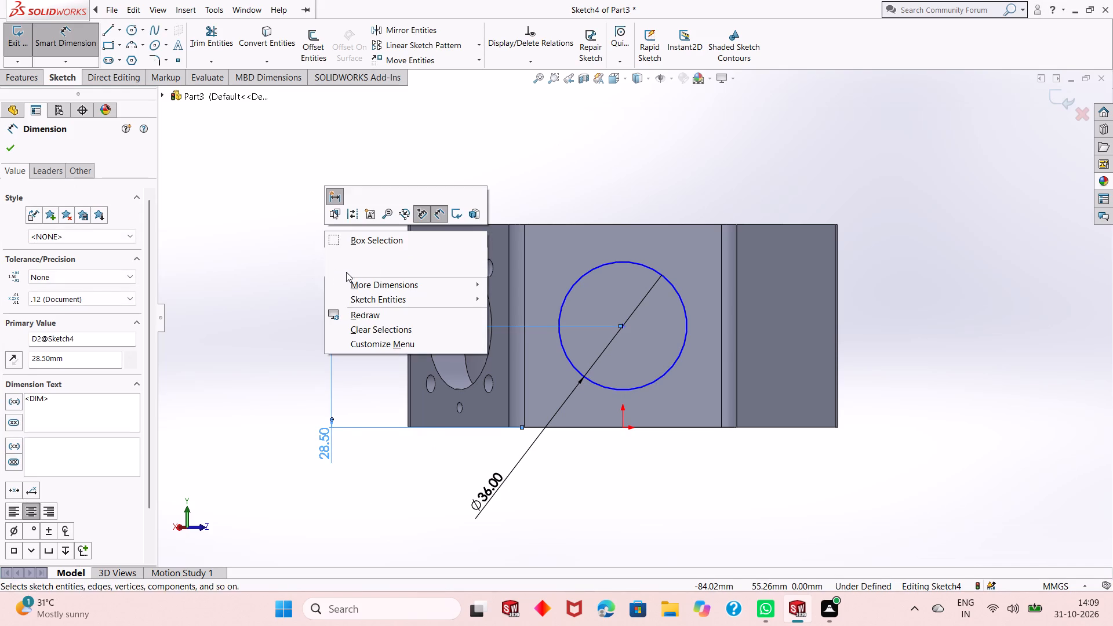
click(347, 274)
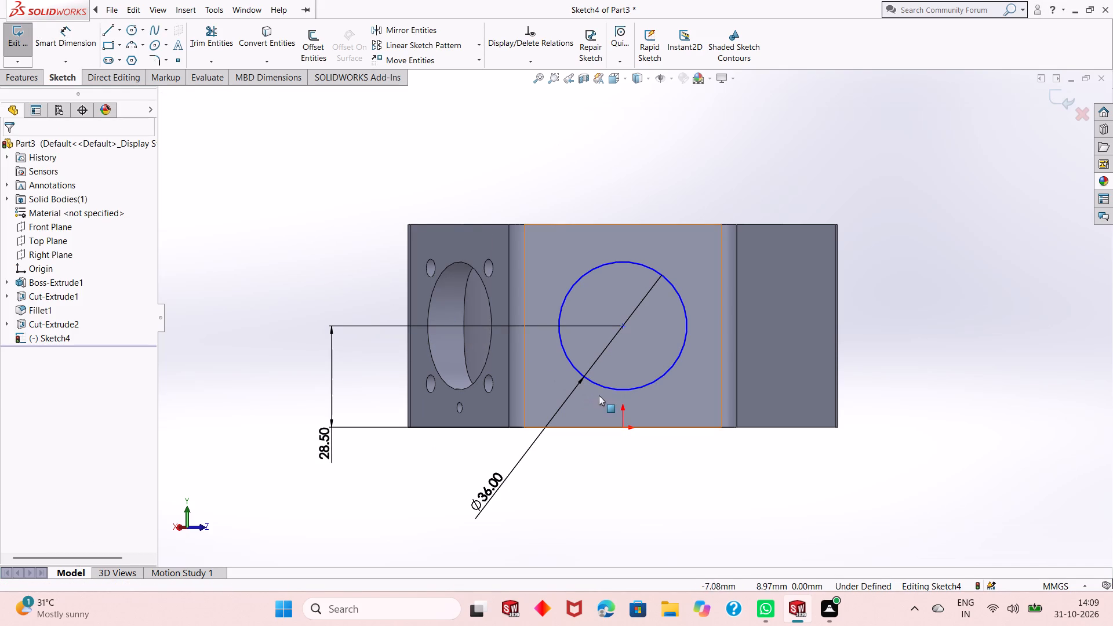
click(623, 326)
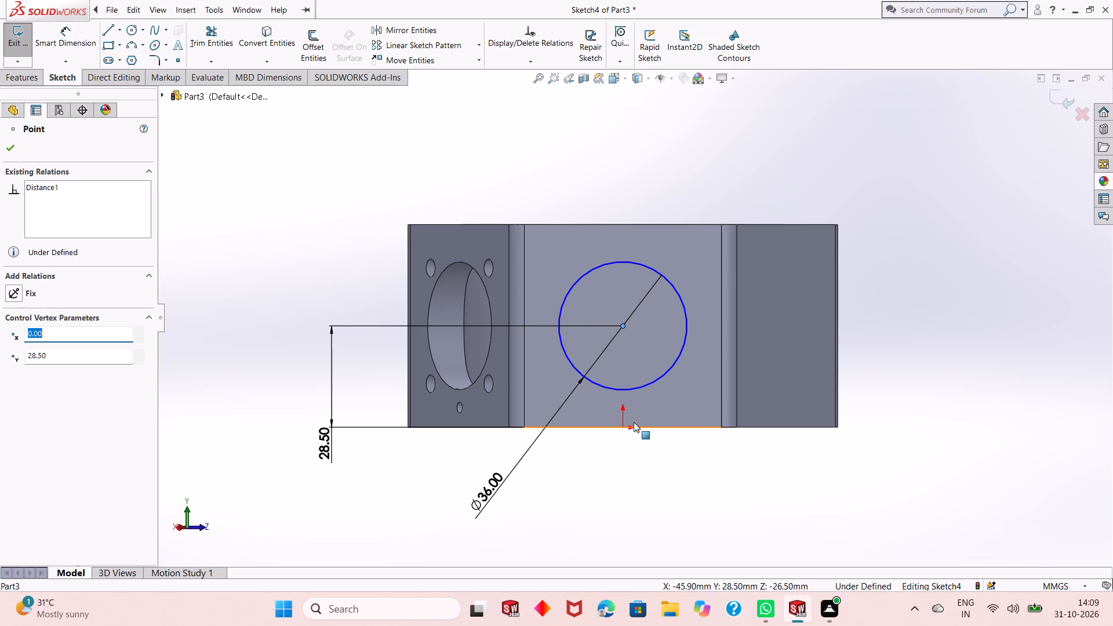
ctrl+click(622, 430)
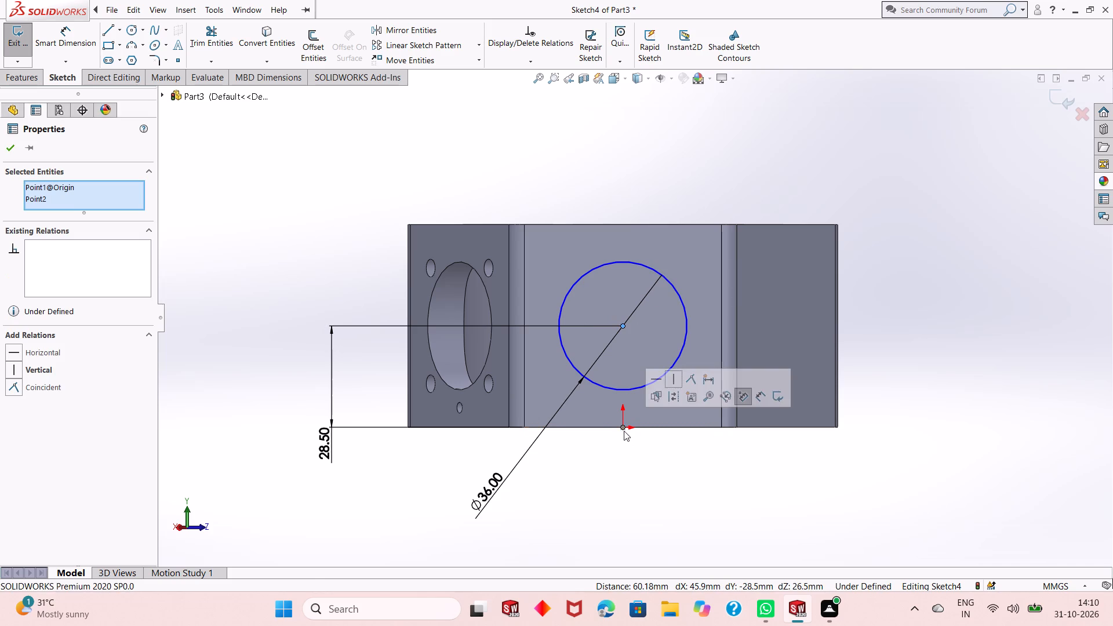
click(675, 384)
click(666, 238)
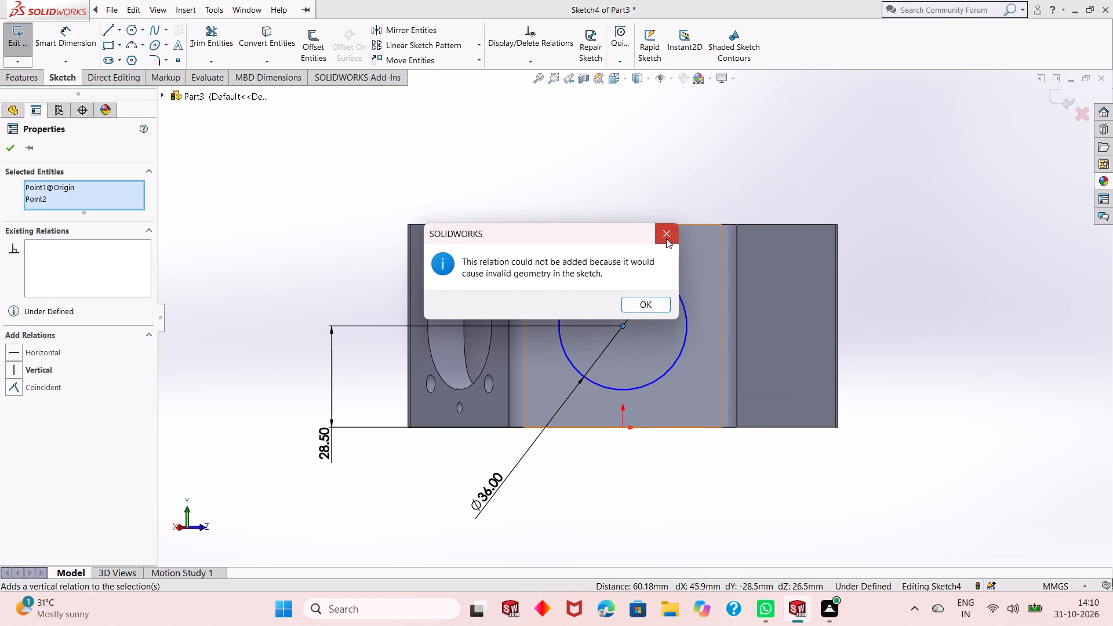
click(678, 162)
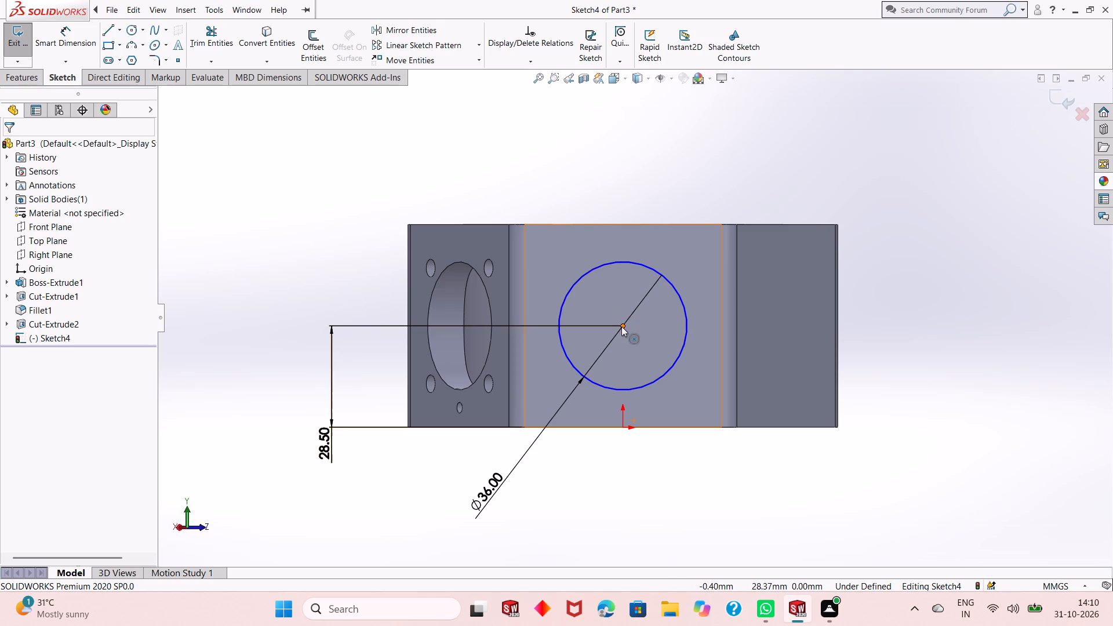
click(622, 327)
ctrl+click(621, 430)
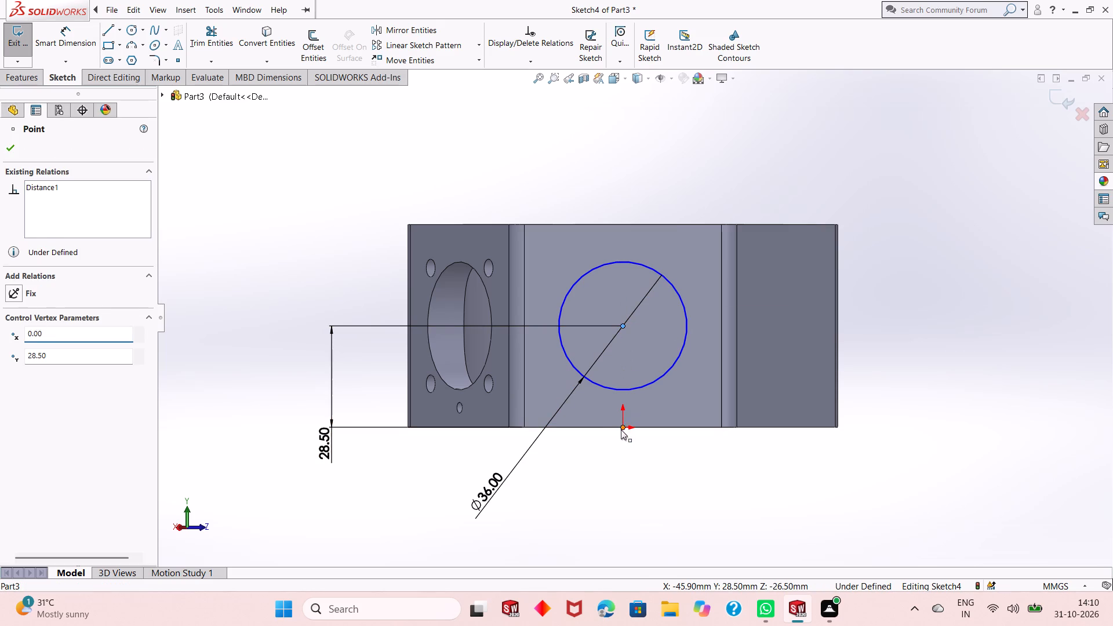
click(674, 380)
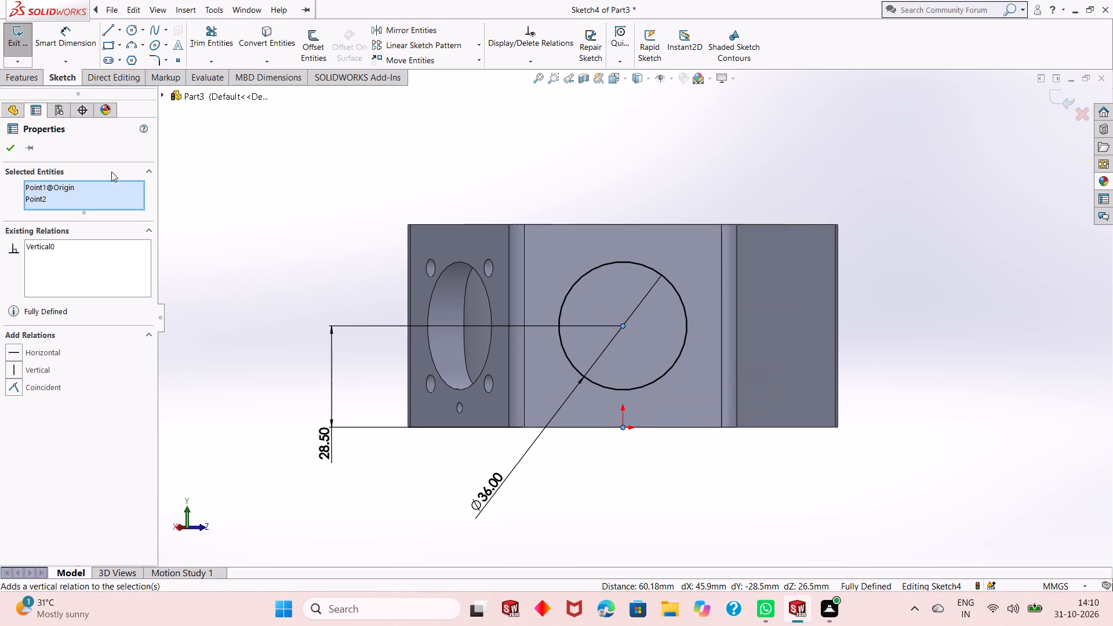
click(10, 149)
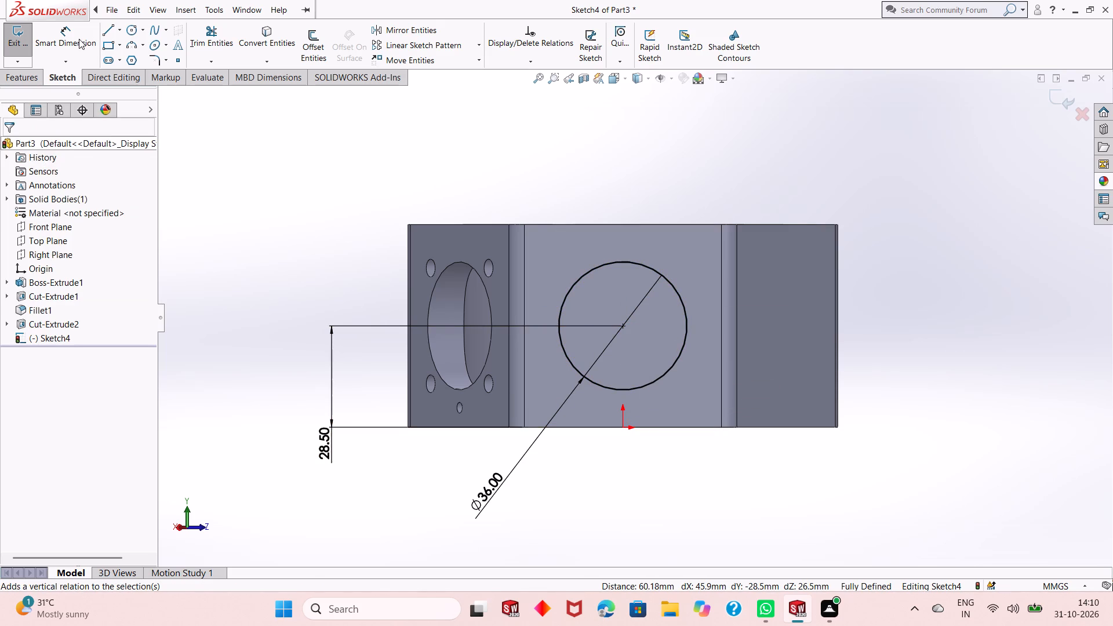
Sketch a second circle about 44 mm in diameter, concentric with the 36 mm circle.
click(129, 35)
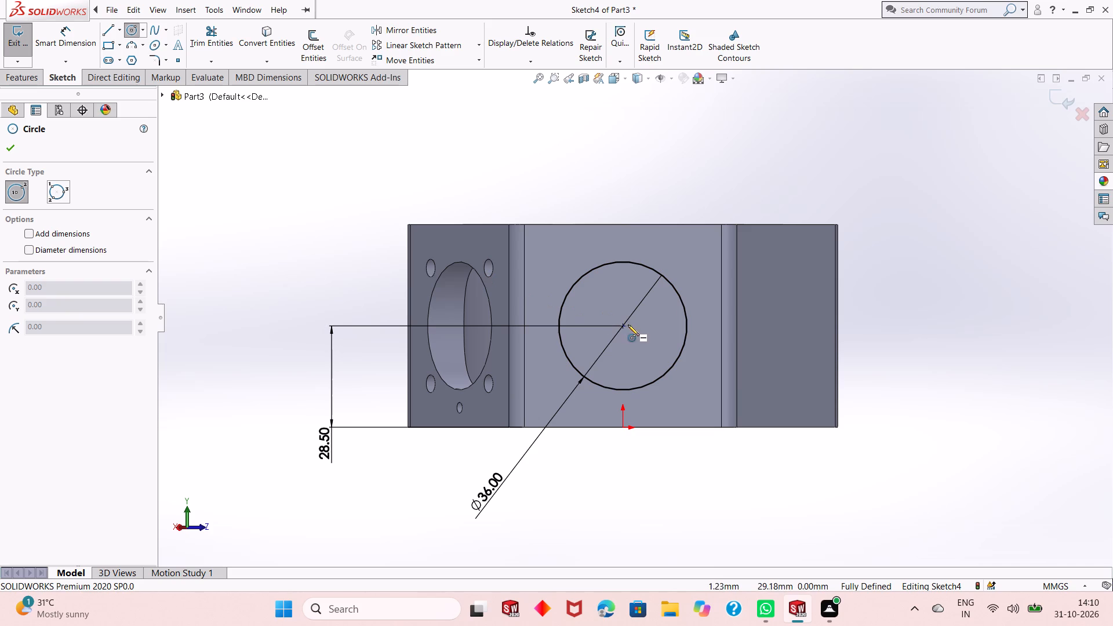
click(623, 327)
click(641, 250)
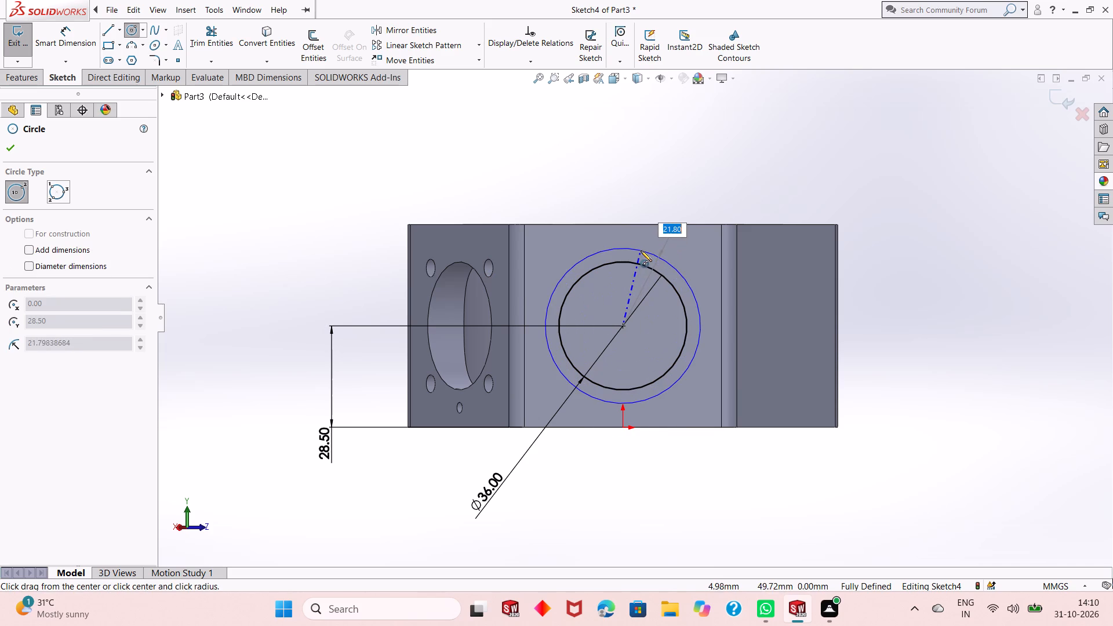
right_click(292, 206)
click(301, 209)
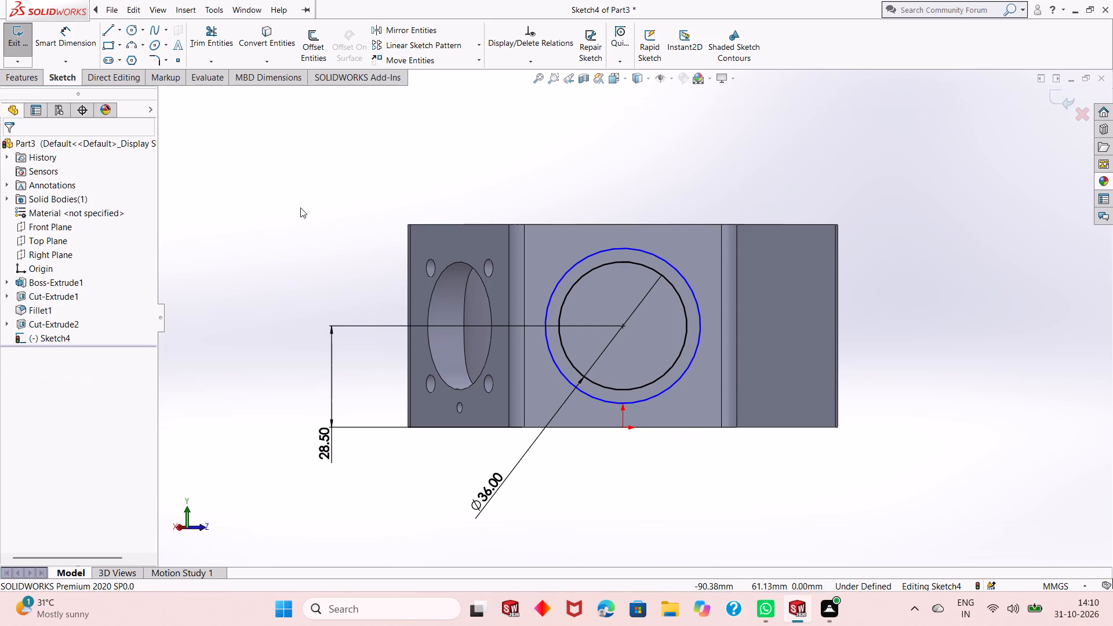
Dimension the outer concentric circle's diameter as 46 mm.
click(86, 41)
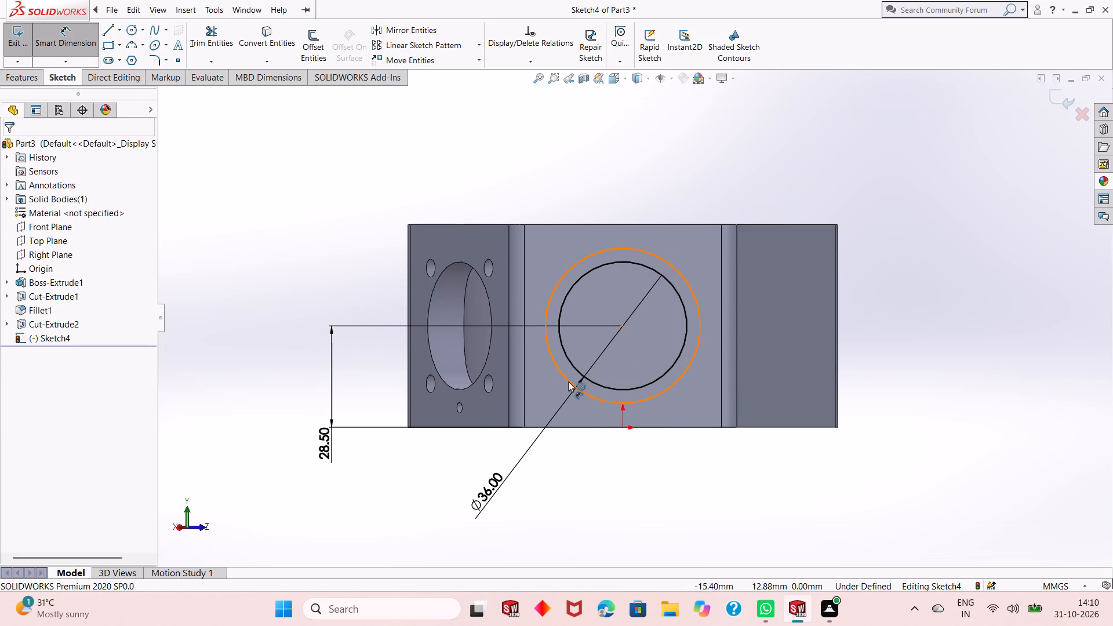
click(568, 381)
click(363, 484)
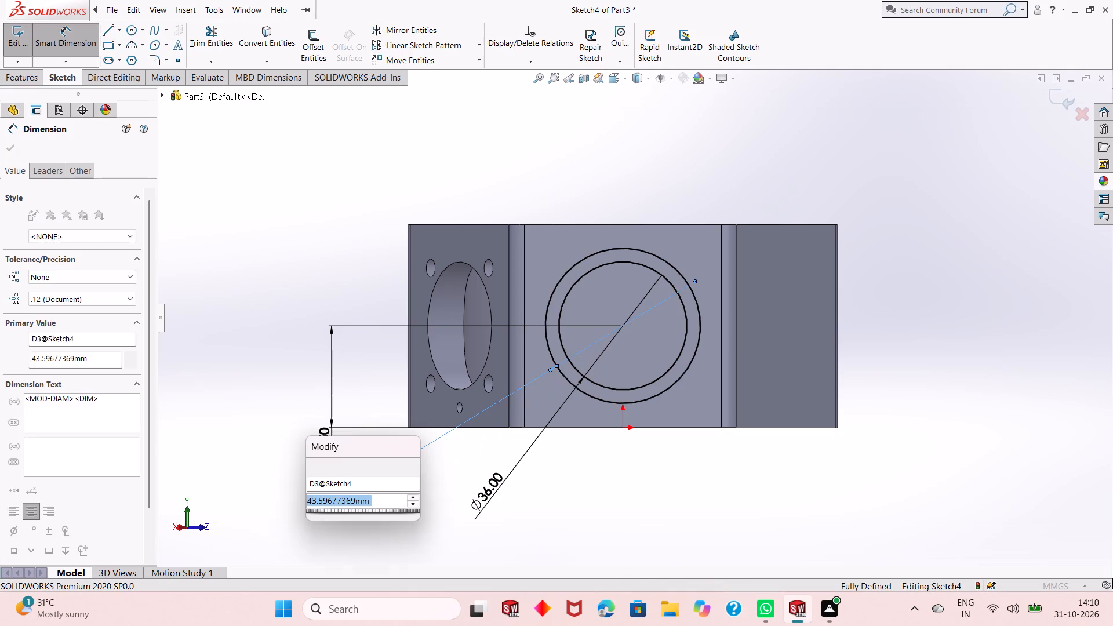
text(46)
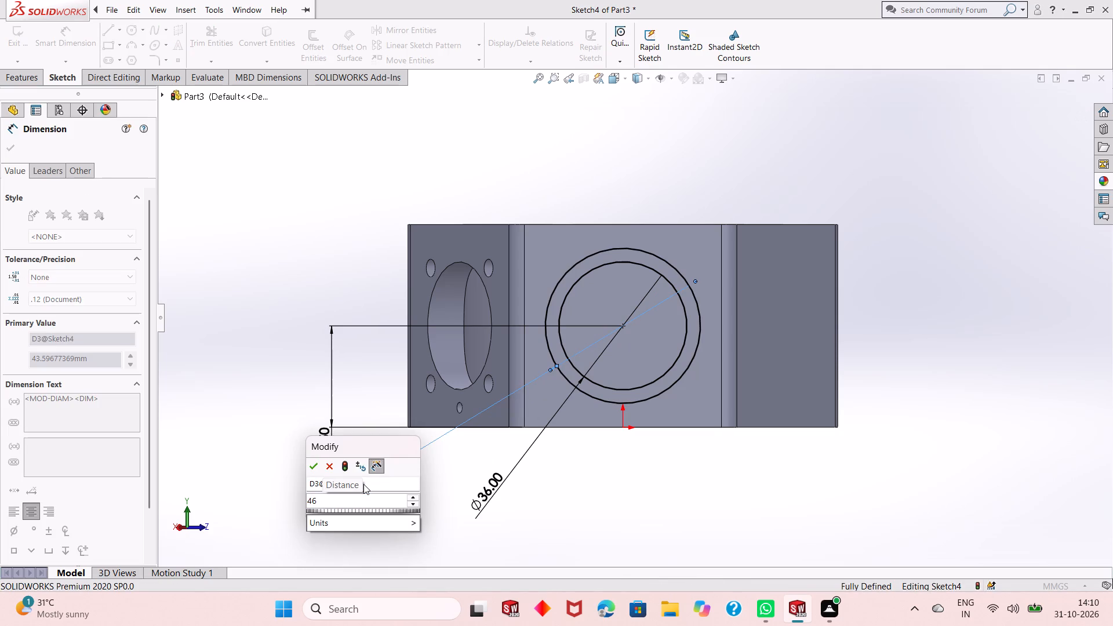
key(Return)
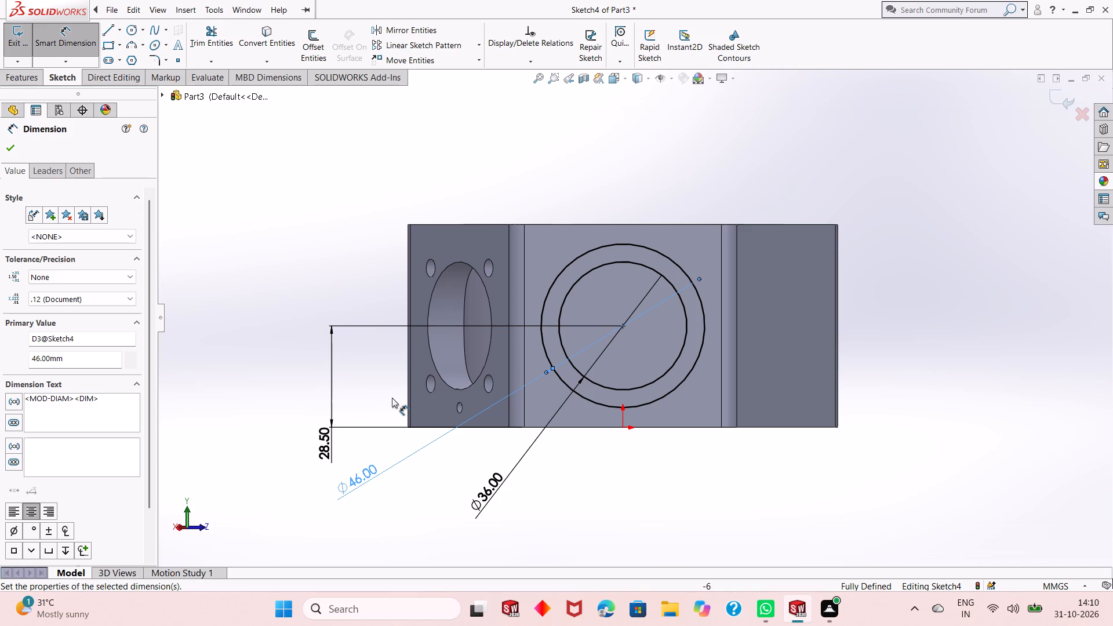
right_click(351, 367)
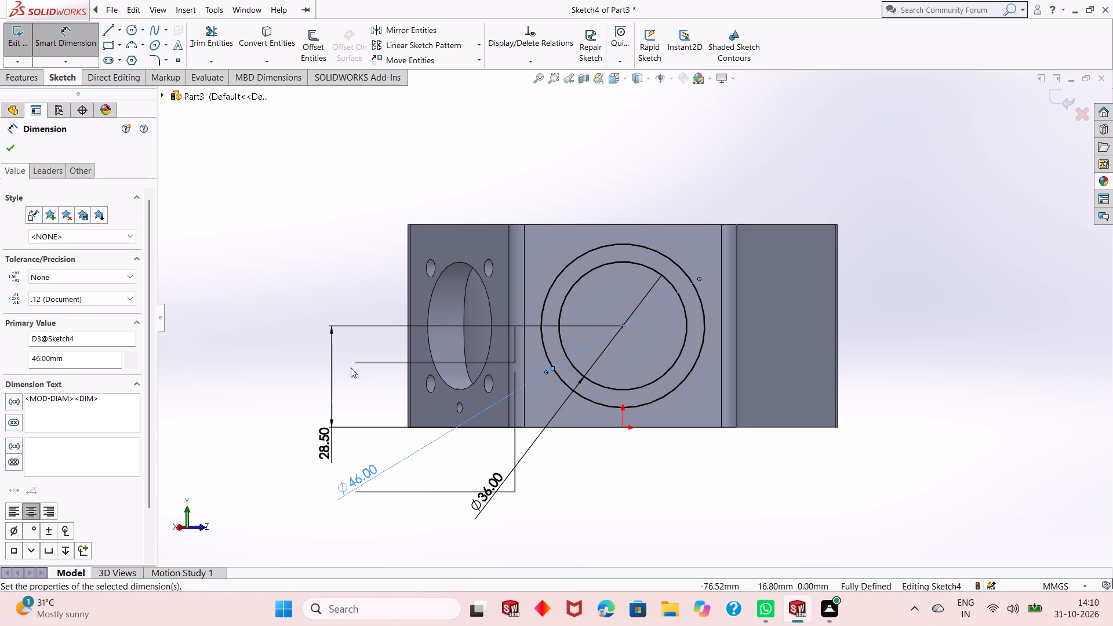
click(364, 405)
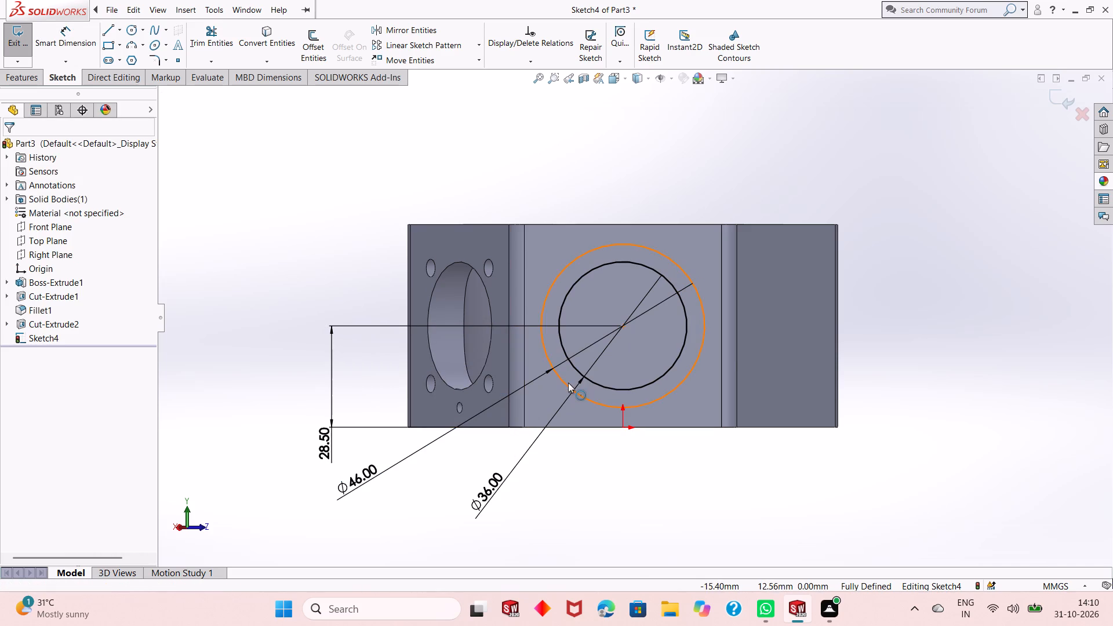
Convert the 46 mm circle to construction geometry.
click(568, 385)
click(619, 352)
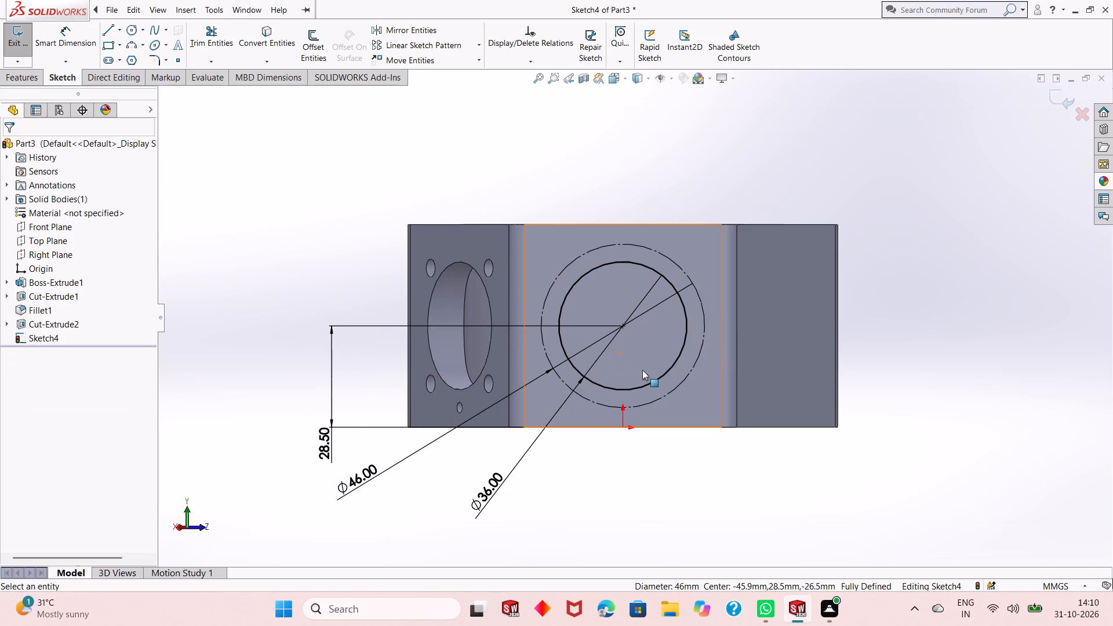
Sketch a centerline about 31 mm long from the circles' centre, at about 50° above horizontal, extending past the 46 mm construction circle.
scroll(642, 252, down, 2)
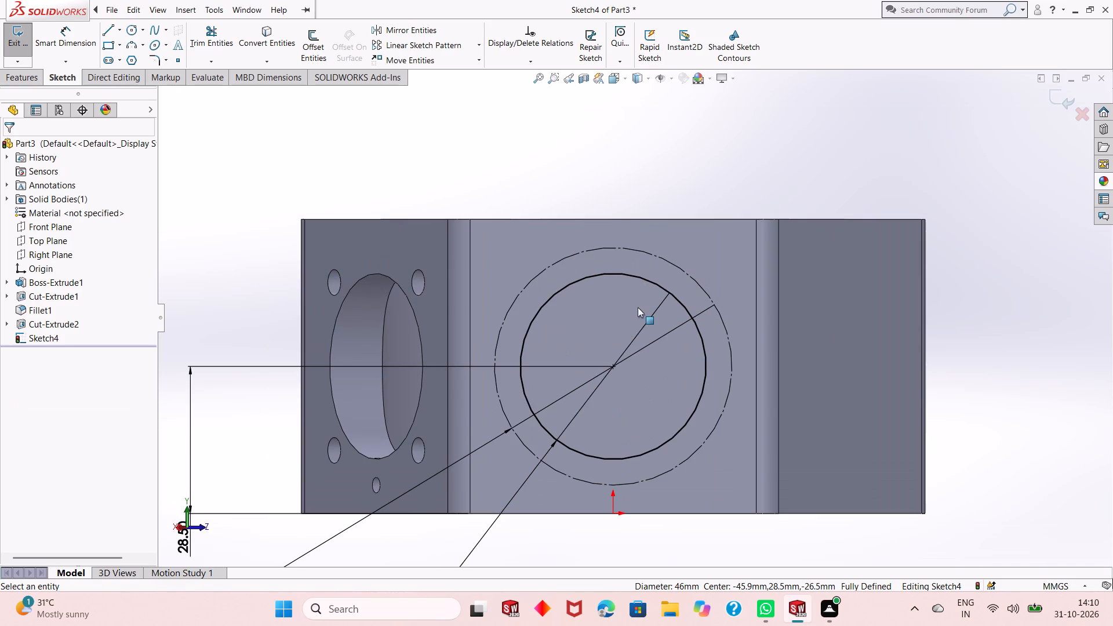
click(120, 28)
click(131, 62)
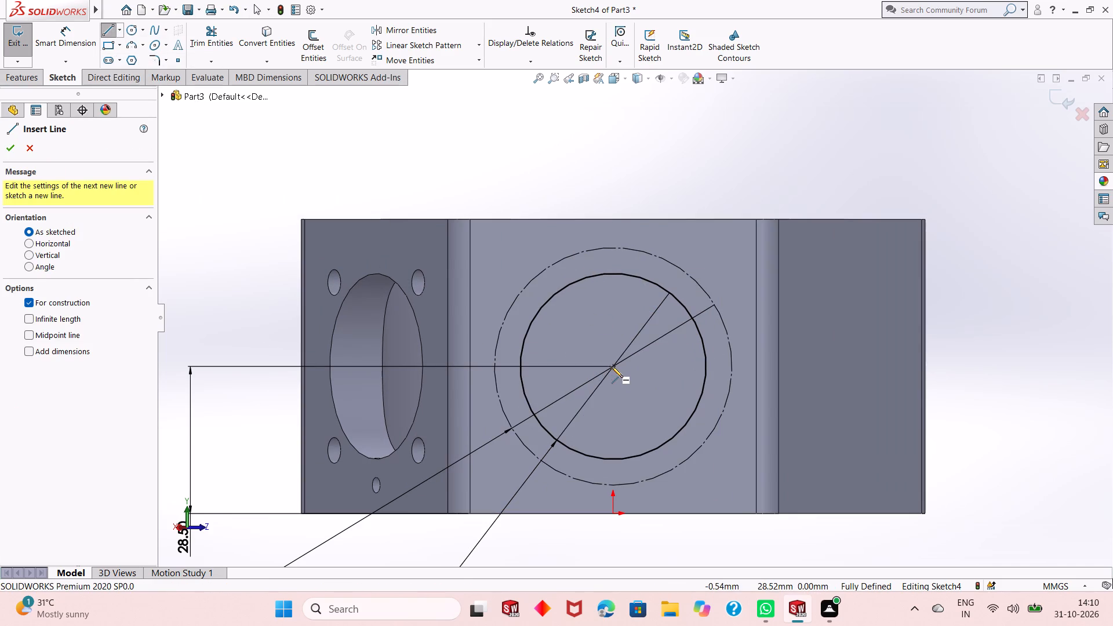
click(613, 367)
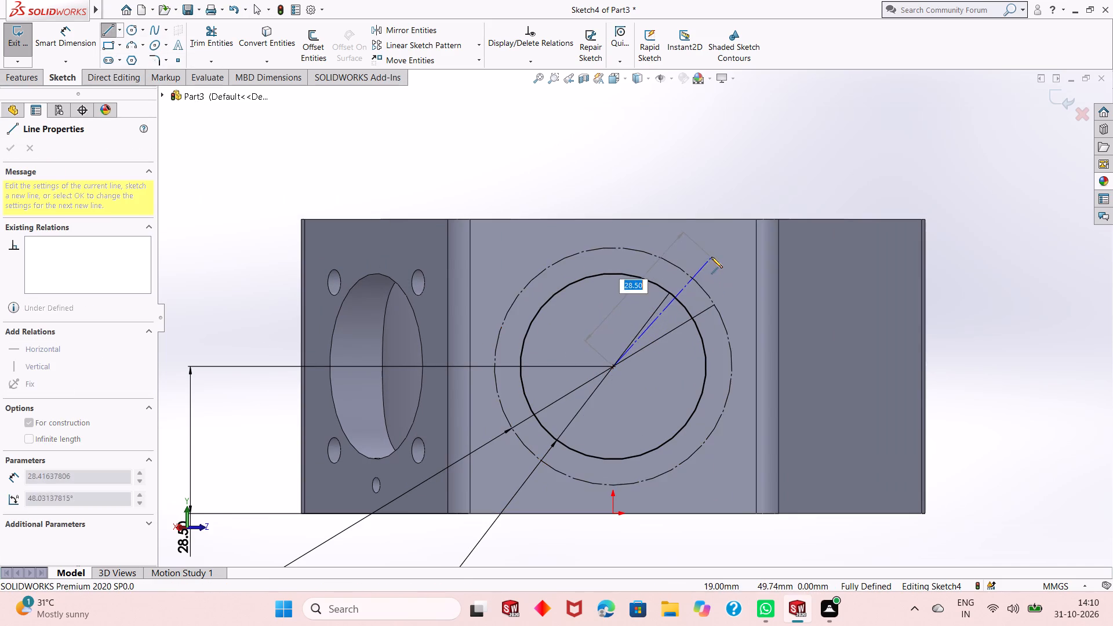
click(716, 243)
right_click(716, 243)
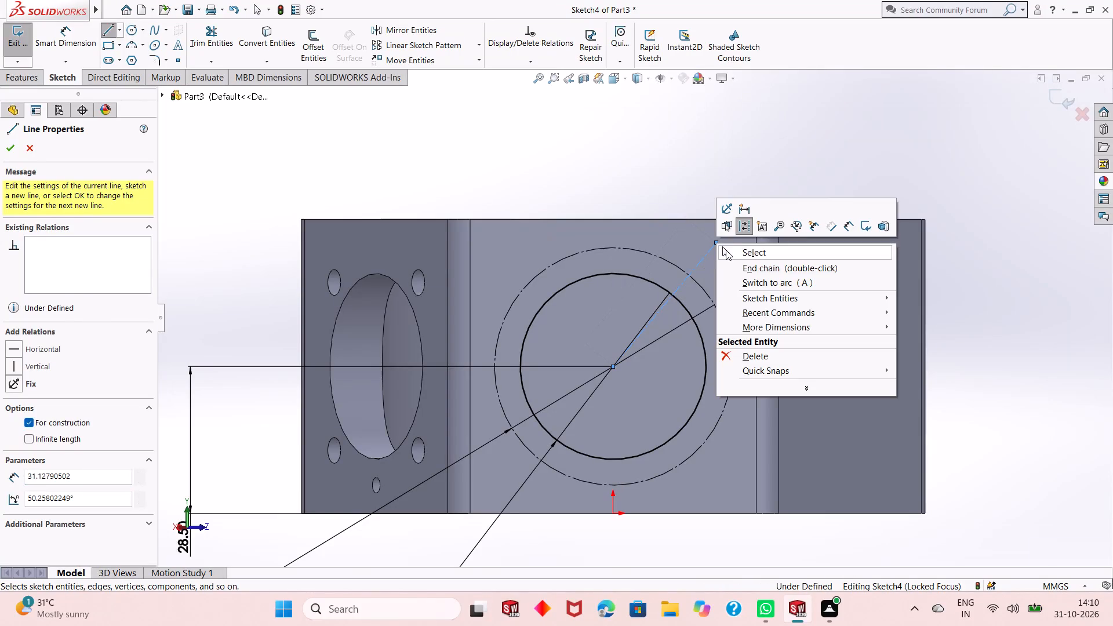
click(726, 250)
Dimension the centerline's angle from the vertical through the circles' centre as 45°.
scroll(668, 312, down, 1)
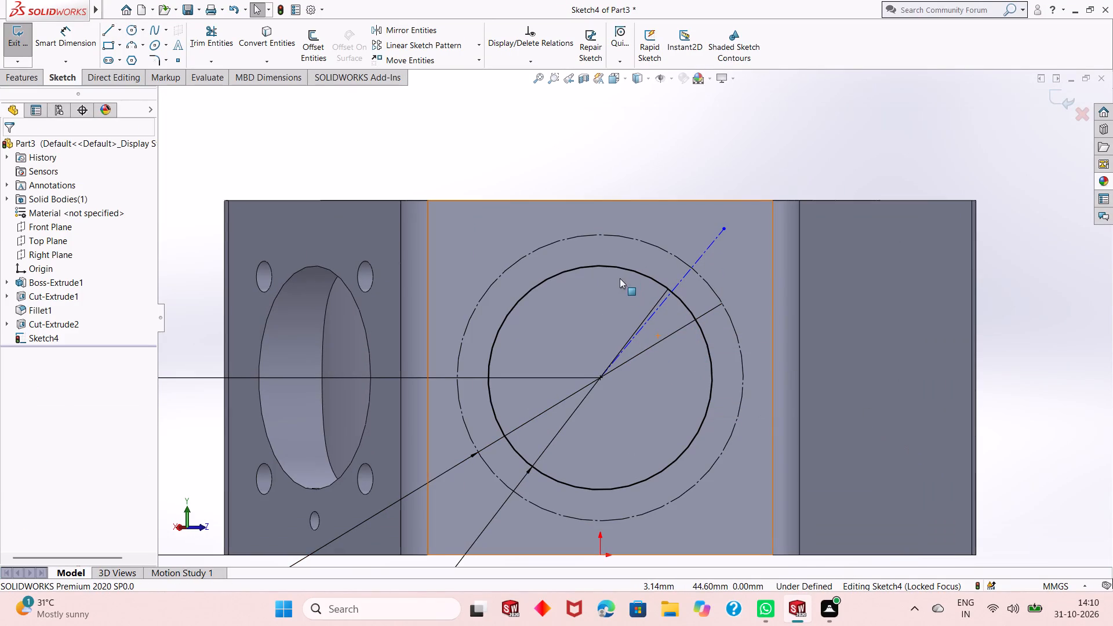
scroll(648, 305, down, 1)
scroll(648, 305, up, 1)
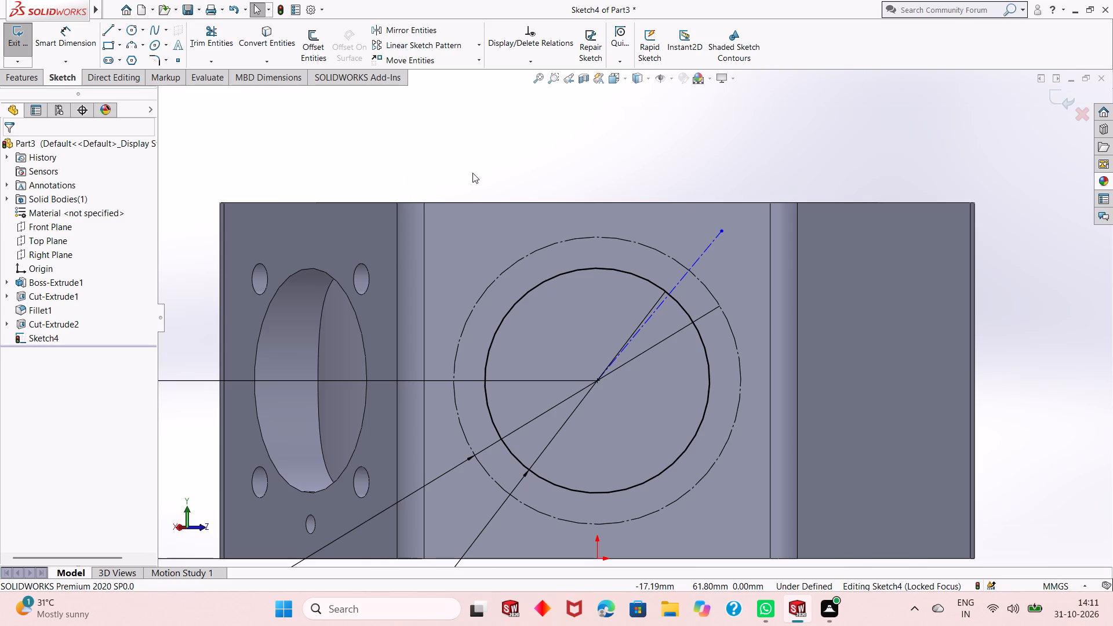
click(74, 40)
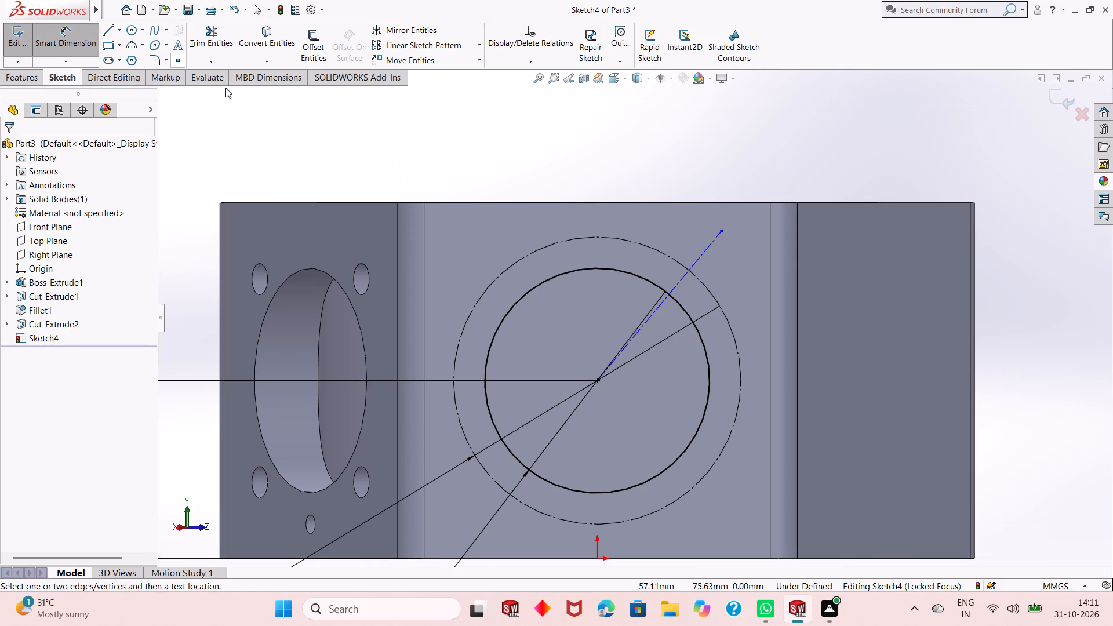
click(700, 260)
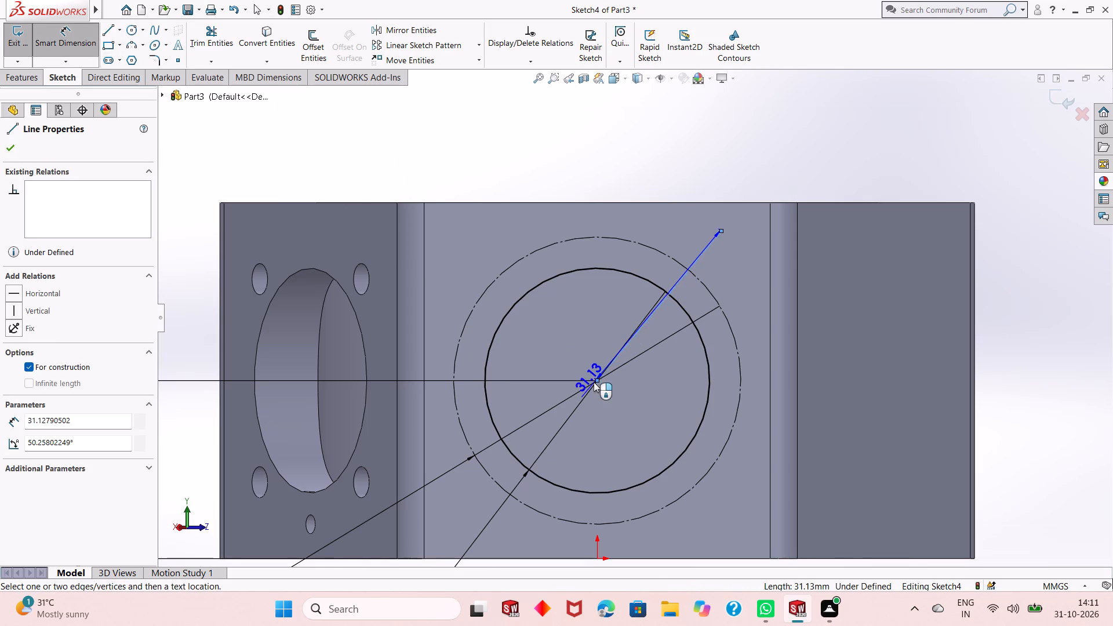
click(598, 379)
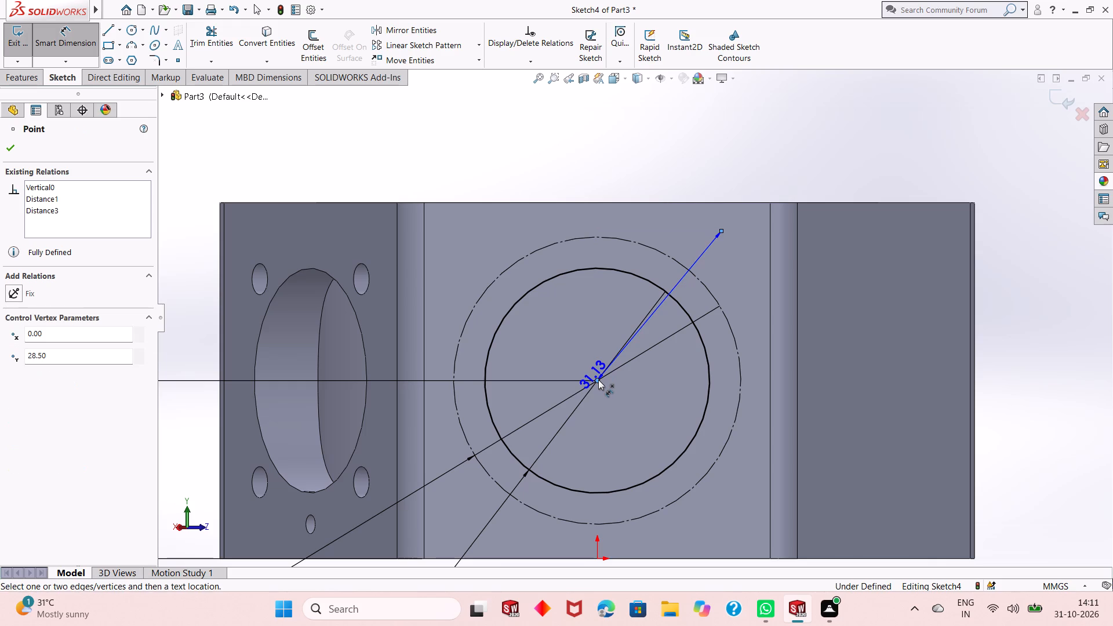
click(601, 348)
click(617, 323)
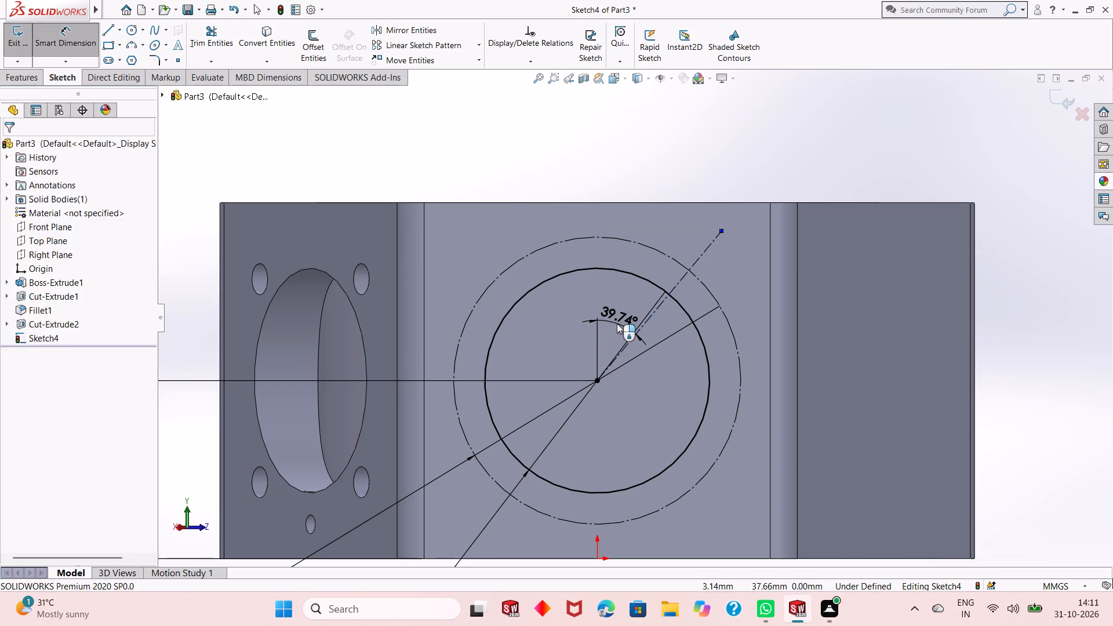
text(45)
key(Return)
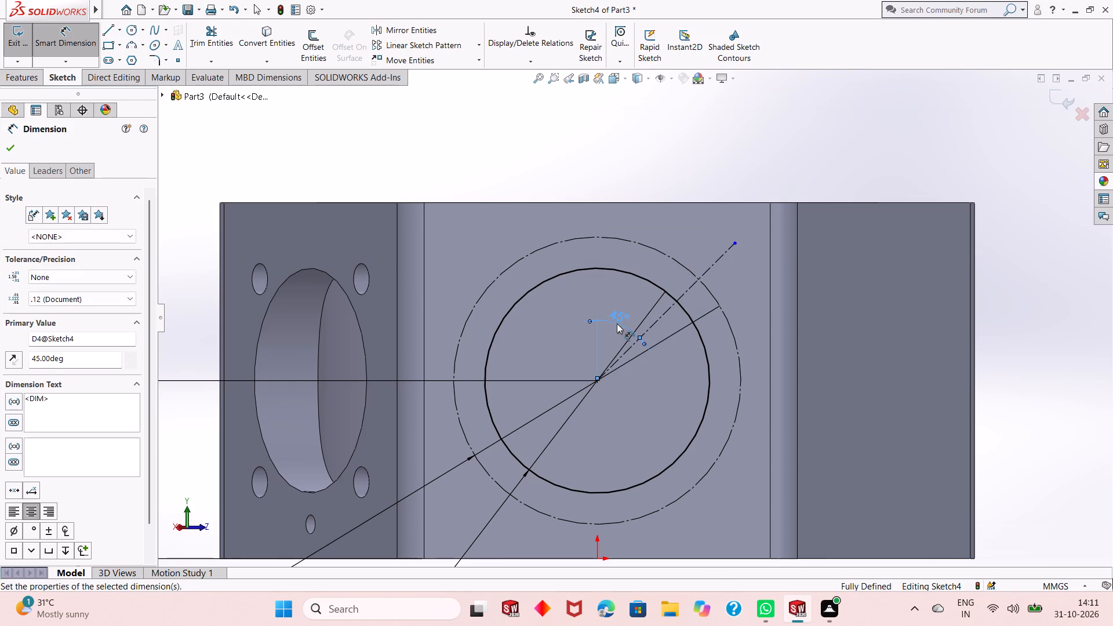
right_click(614, 161)
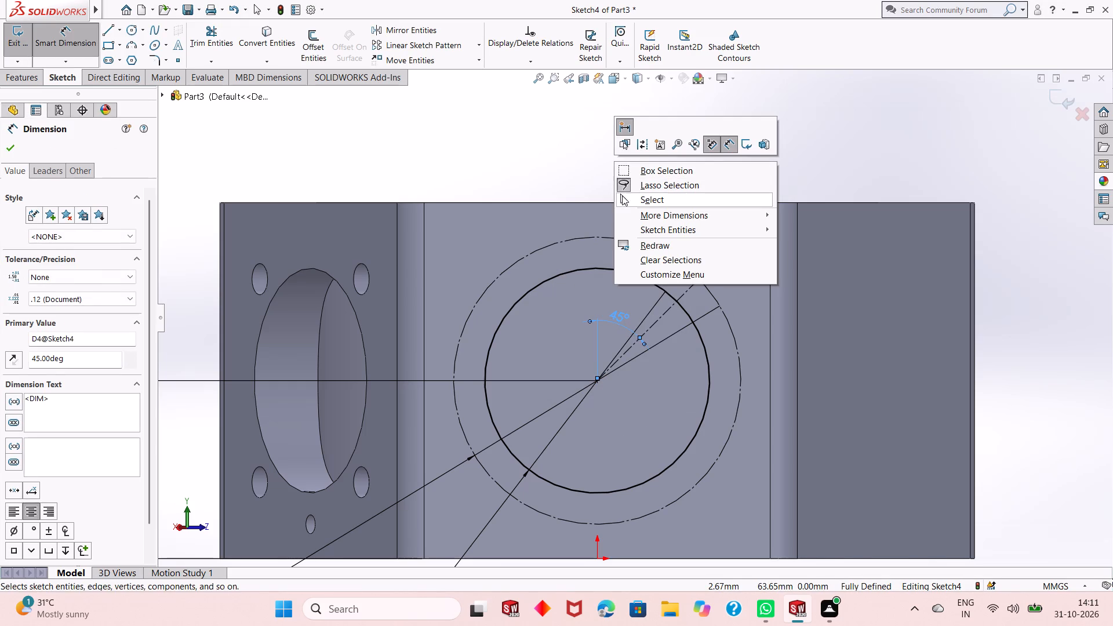
click(622, 196)
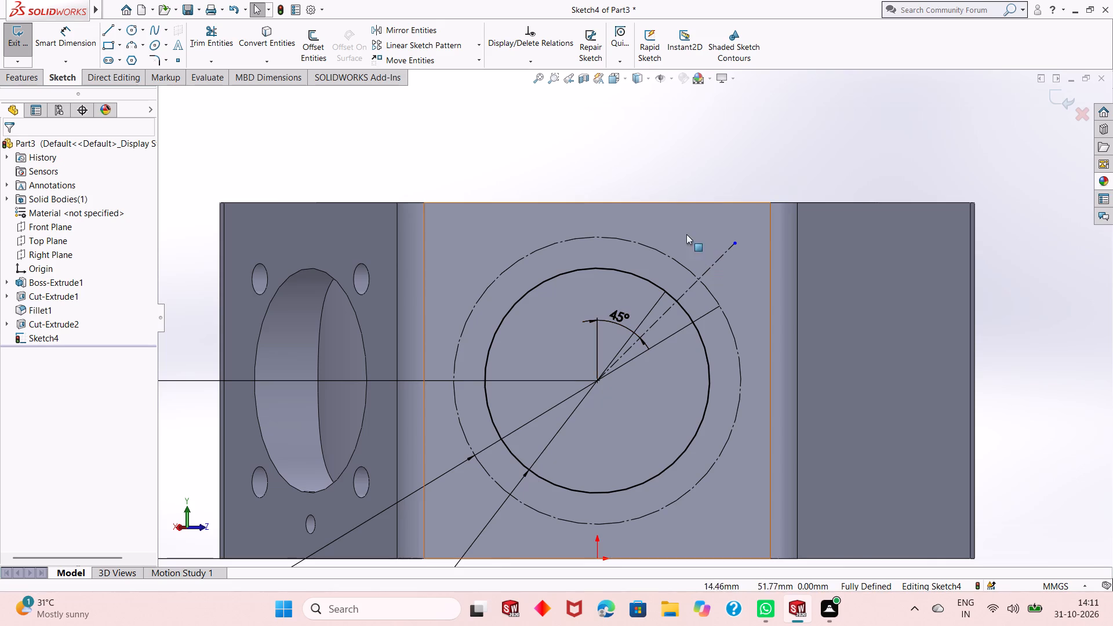
Sketch a circle about 7.4 mm in diameter centred where the 45° centerline crosses the 46 mm construction circle.
click(144, 34)
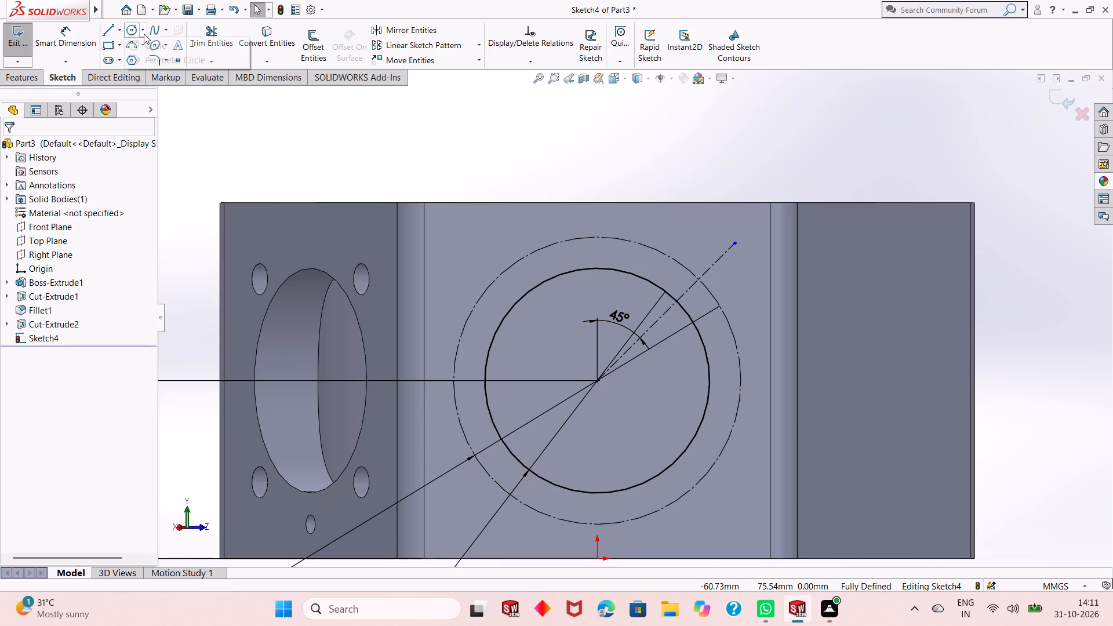
click(148, 46)
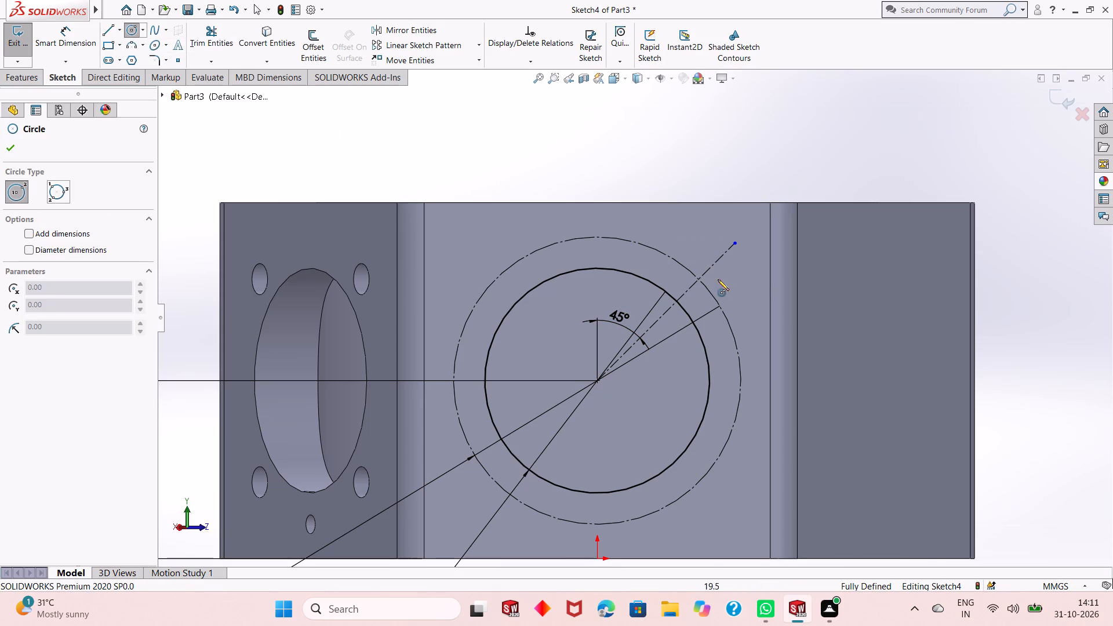
click(699, 279)
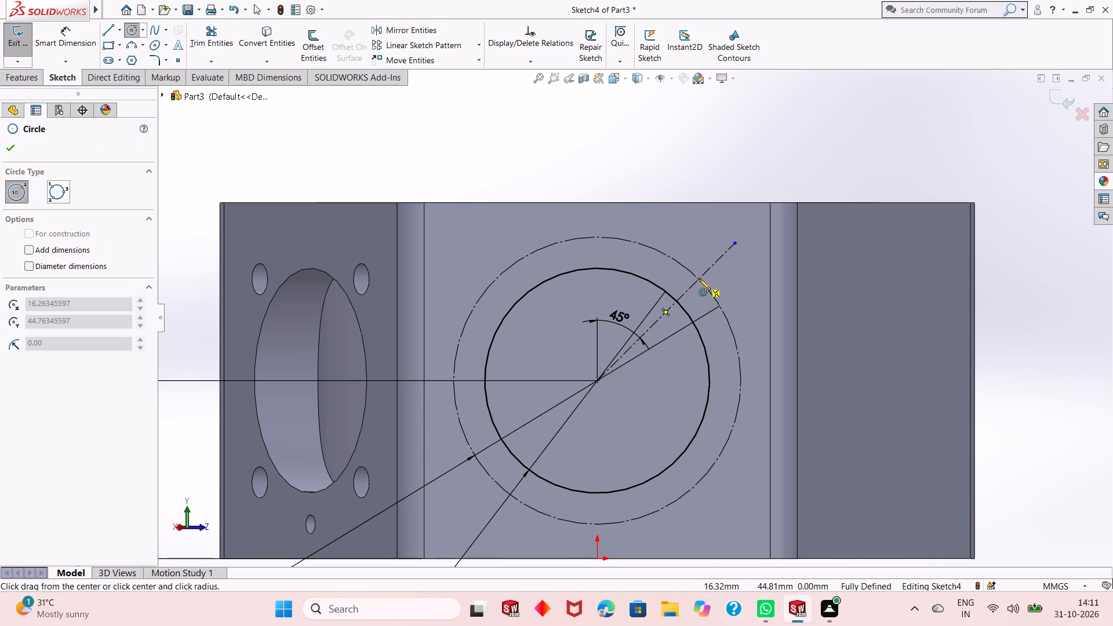
click(704, 301)
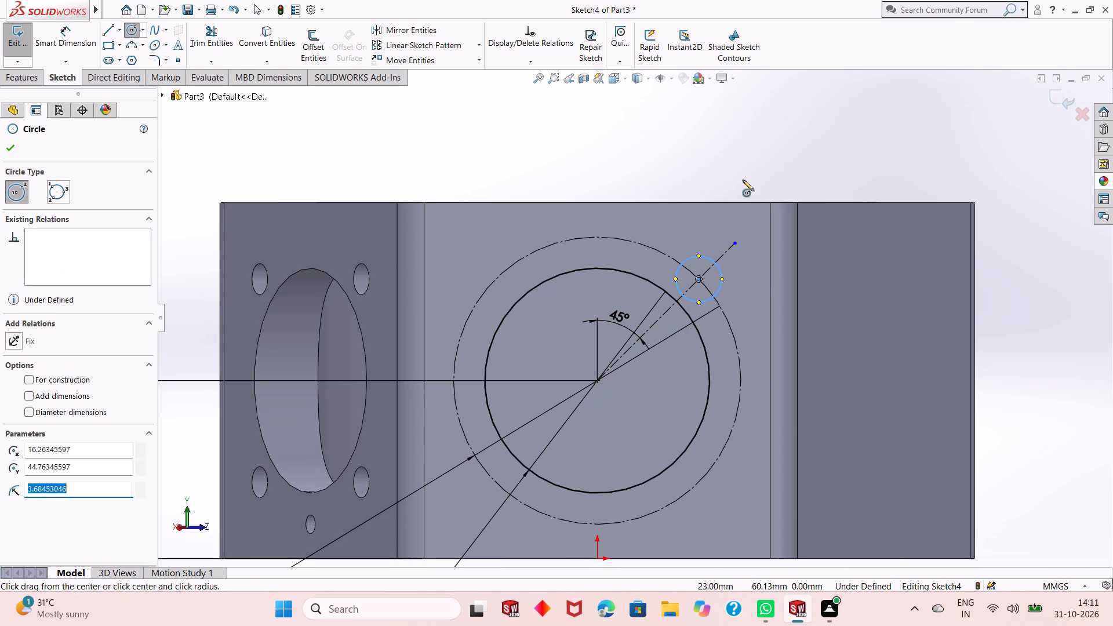
right_click(756, 140)
click(767, 152)
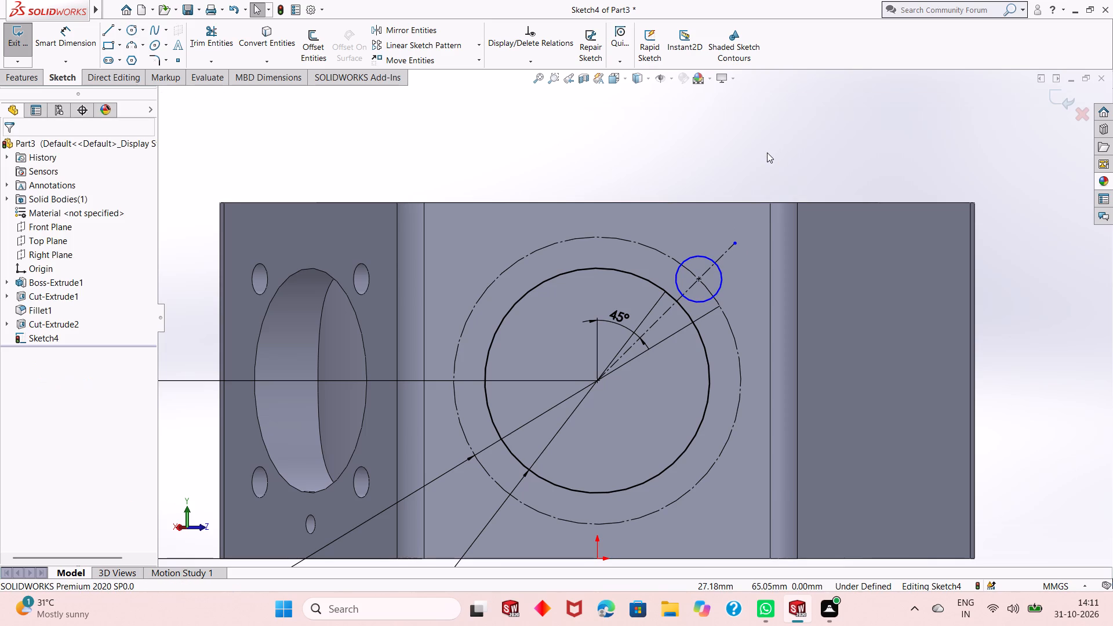
Dimension the small circle on the 45° centerline with a diameter of 5 mm.
click(82, 37)
click(705, 299)
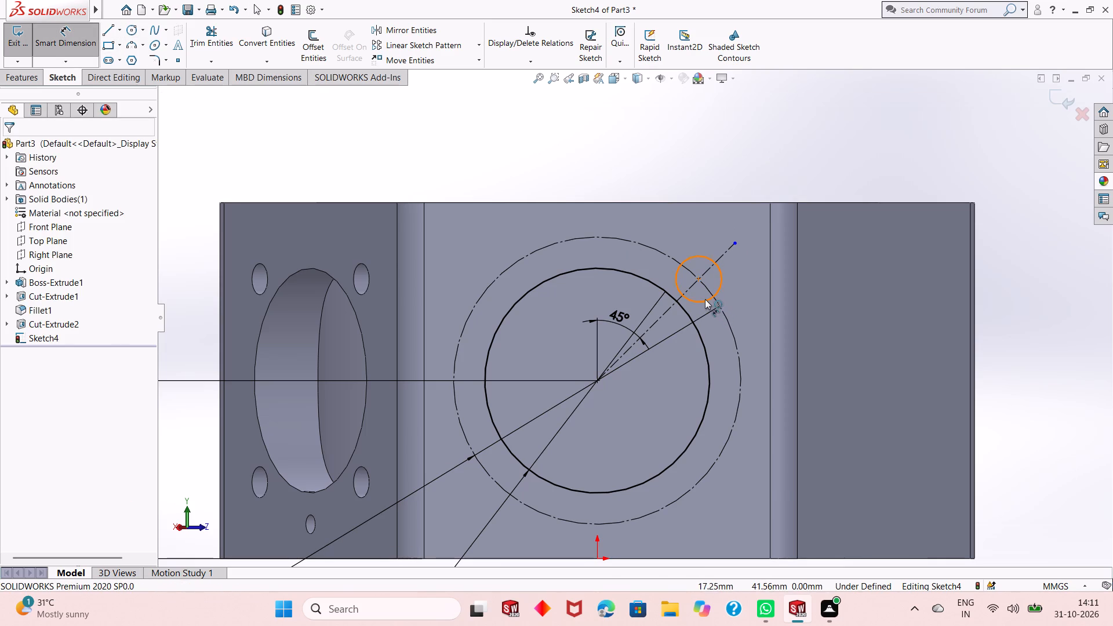
click(922, 376)
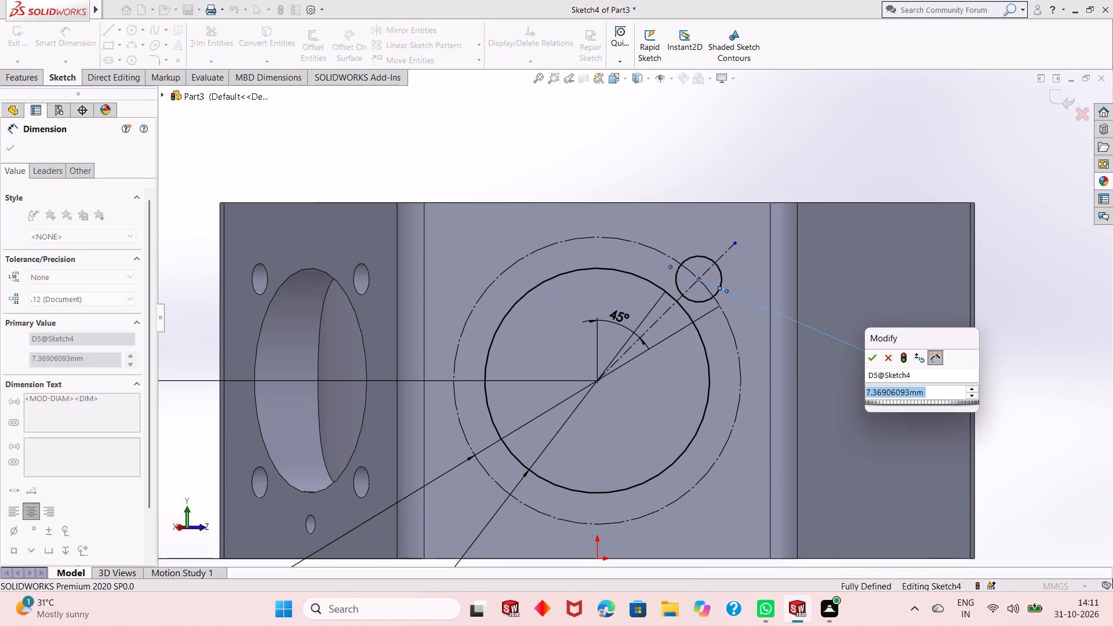
key(5)
key(Return)
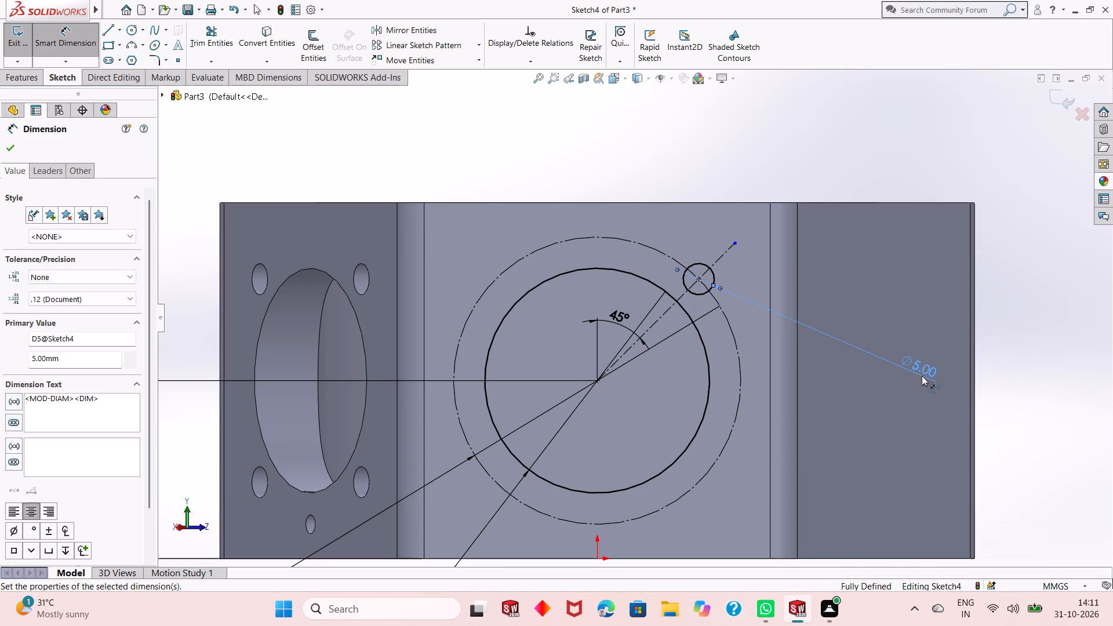
right_click(772, 143)
click(798, 177)
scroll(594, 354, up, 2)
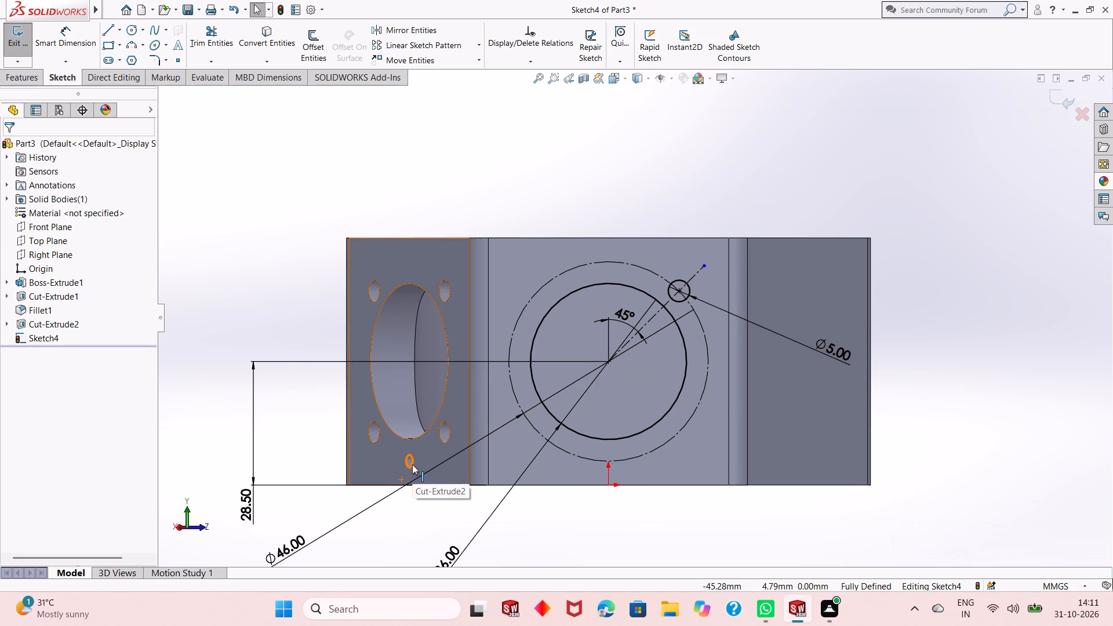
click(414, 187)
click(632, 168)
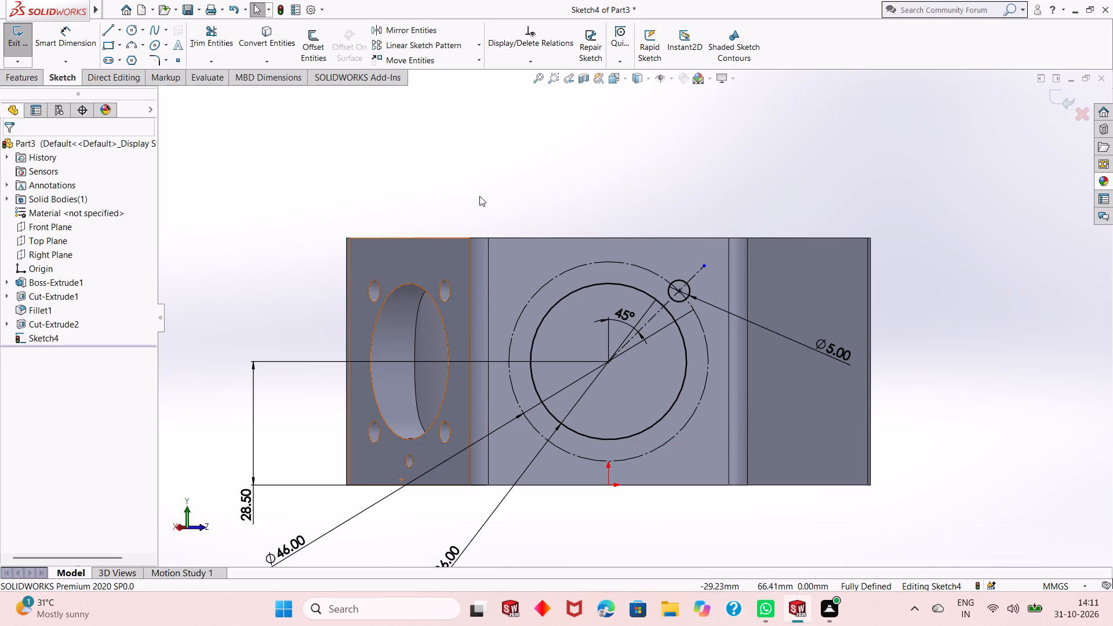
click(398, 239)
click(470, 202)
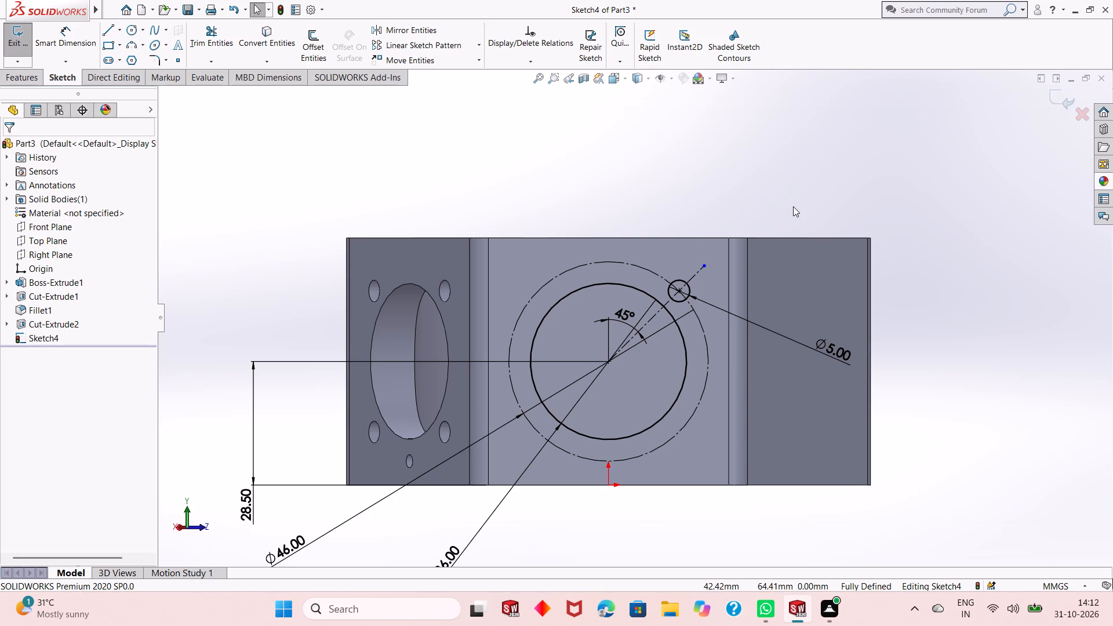
Create a circular sketch pattern of the 5 mm circle with 4 equally spaced instances over 360° about the 36 mm circle's centre.
click(681, 278)
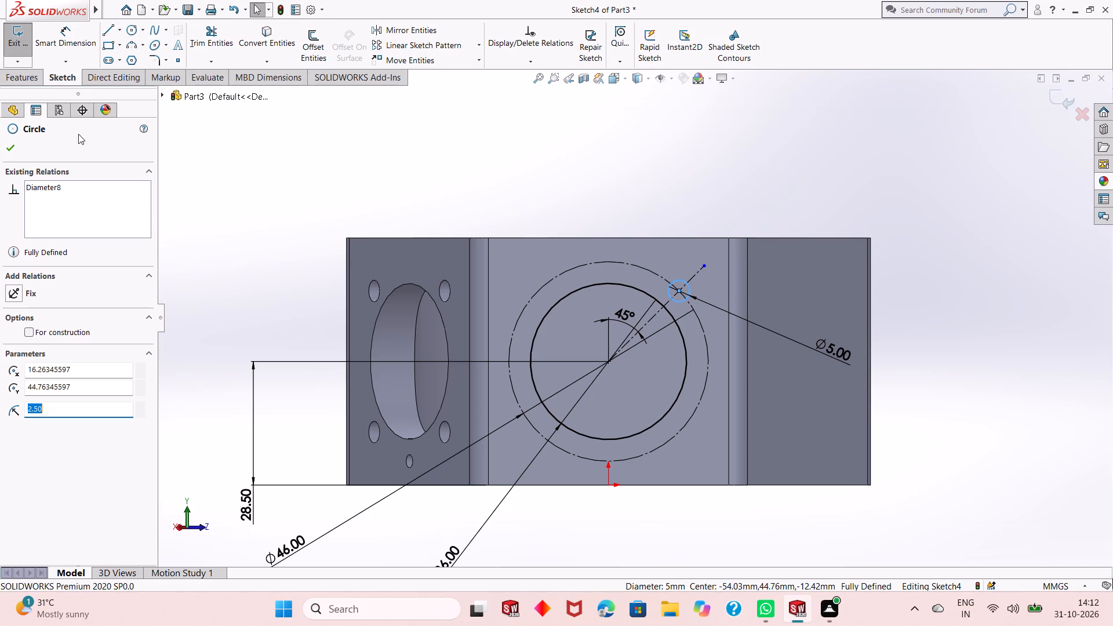
click(478, 42)
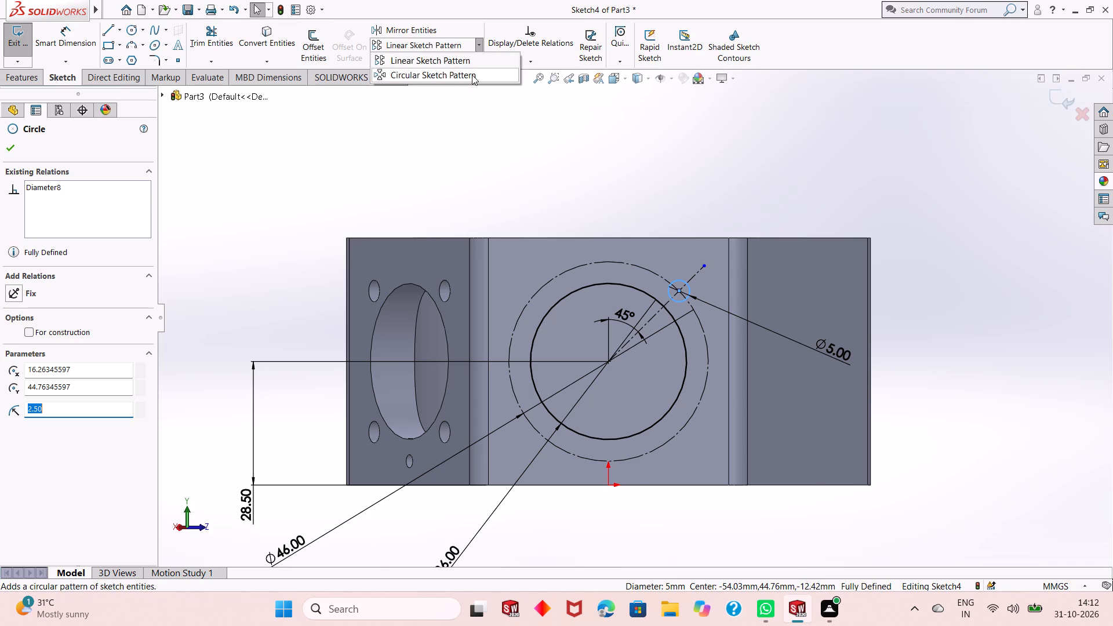
click(472, 75)
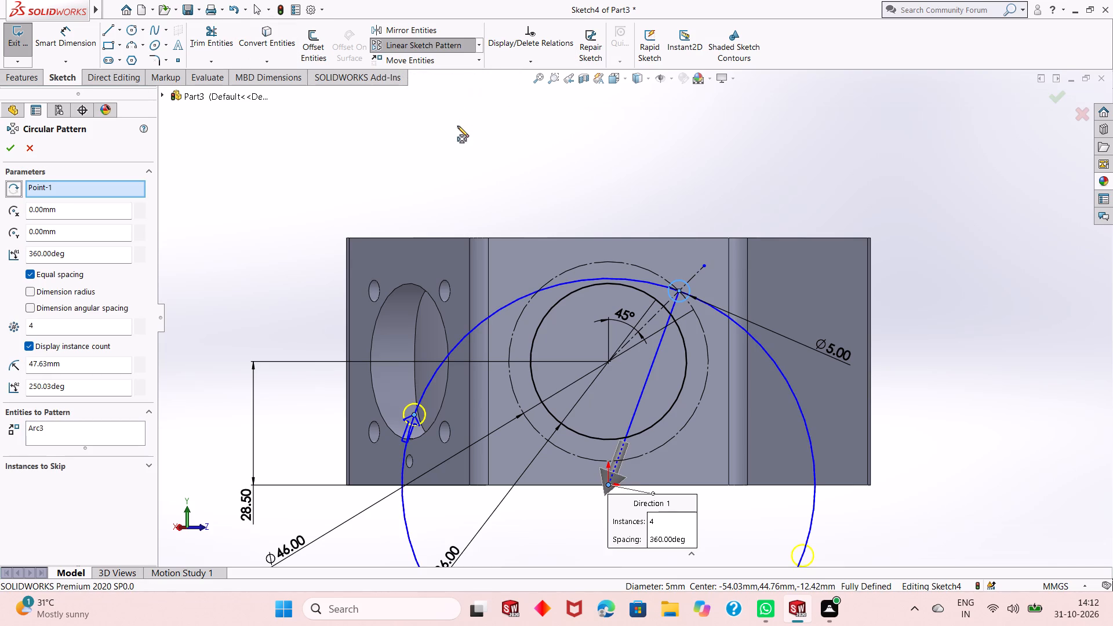
right_click(122, 187)
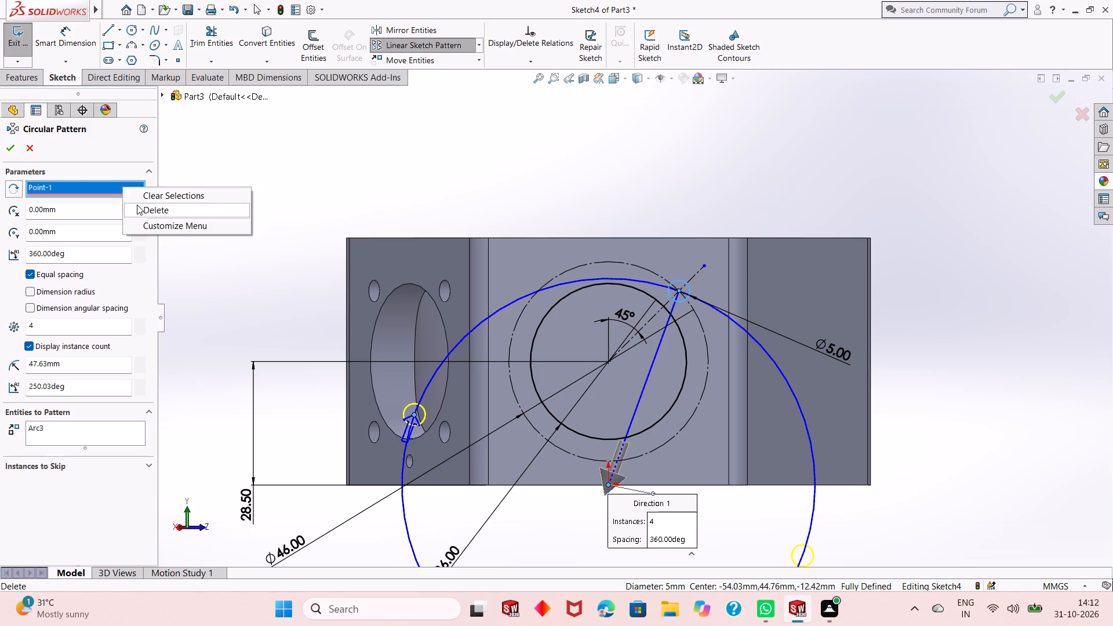
click(137, 205)
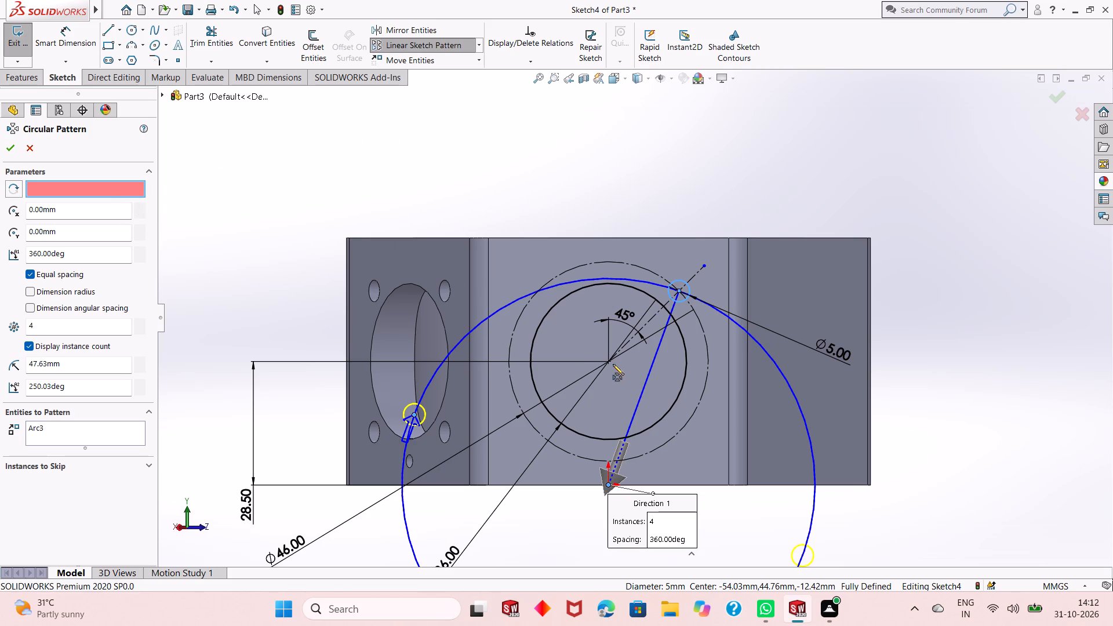
click(611, 362)
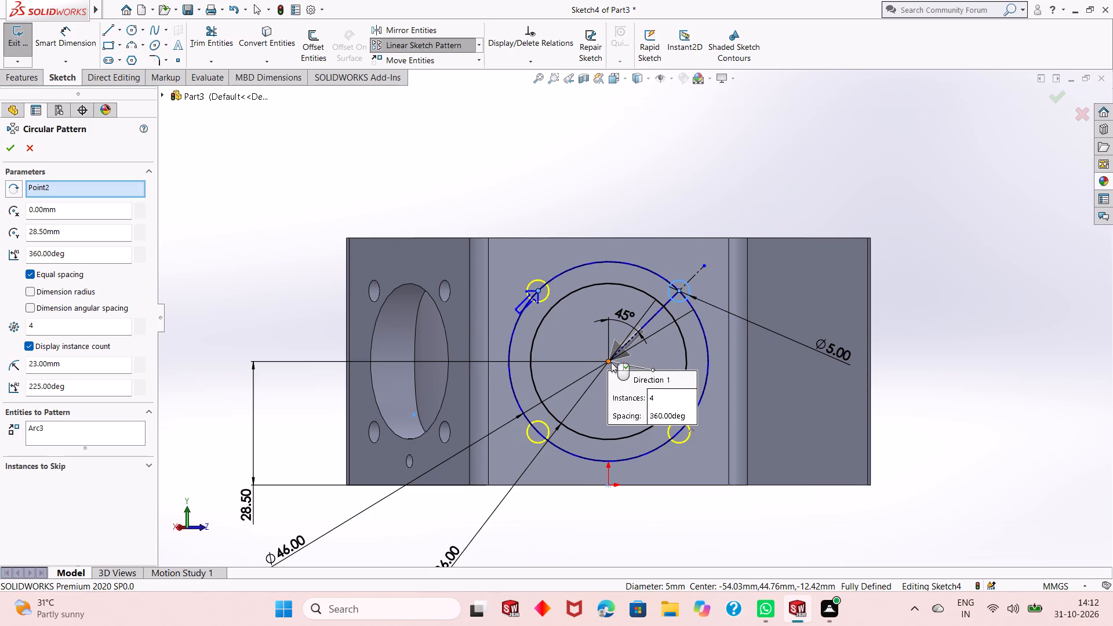
click(9, 151)
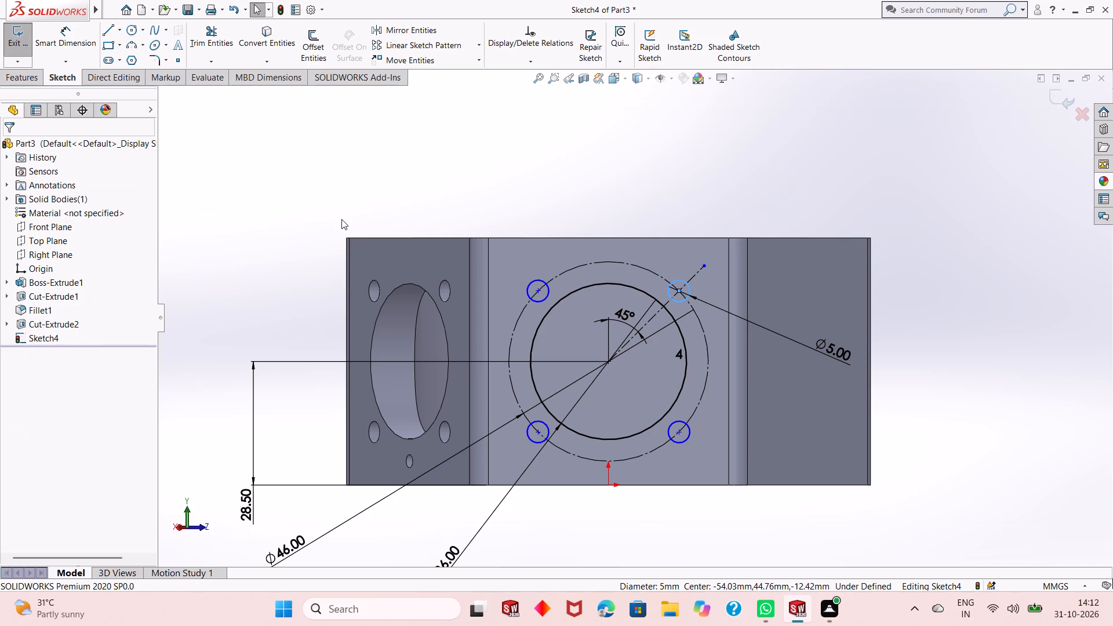
click(401, 162)
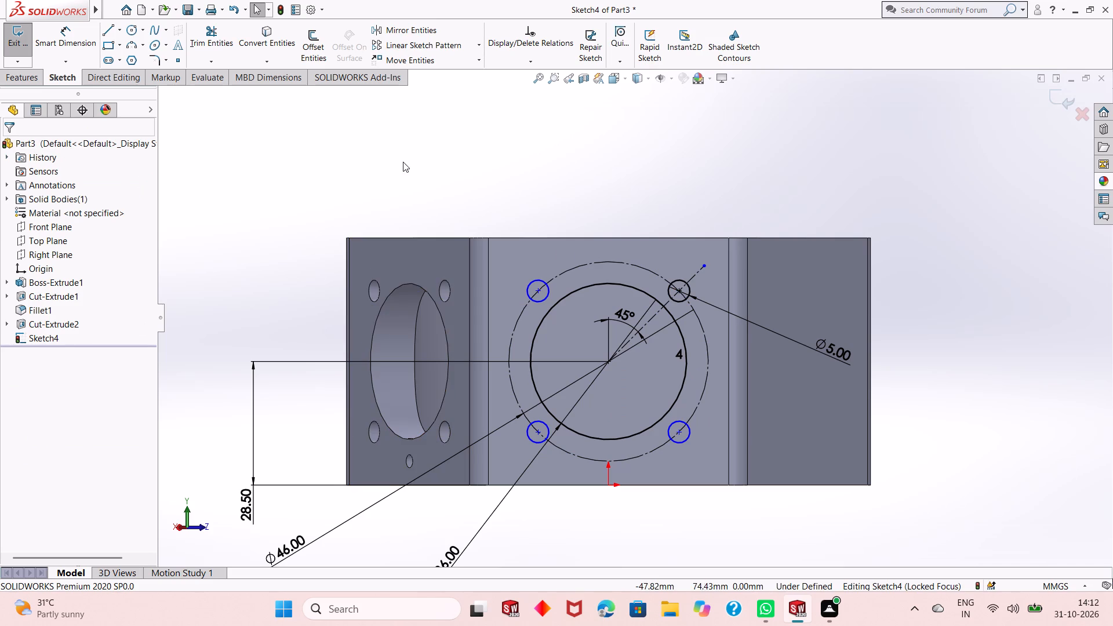
Make the centres of the upper-left and lower-left patterned circles coincident with the 46 mm construction circle.
click(540, 290)
ctrl+click(568, 271)
click(624, 222)
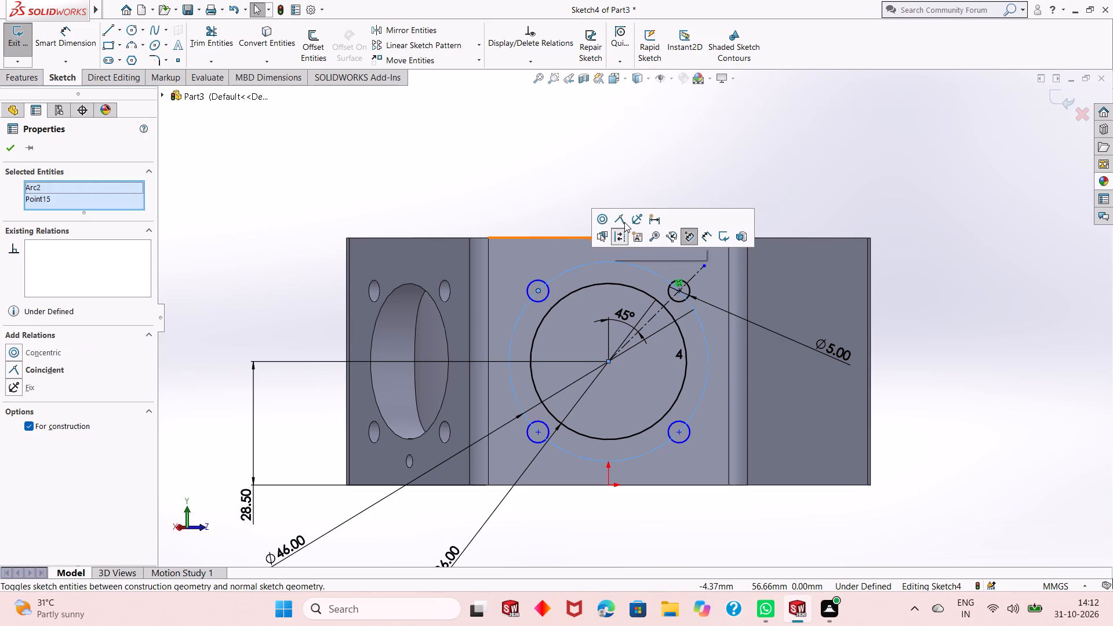
click(549, 214)
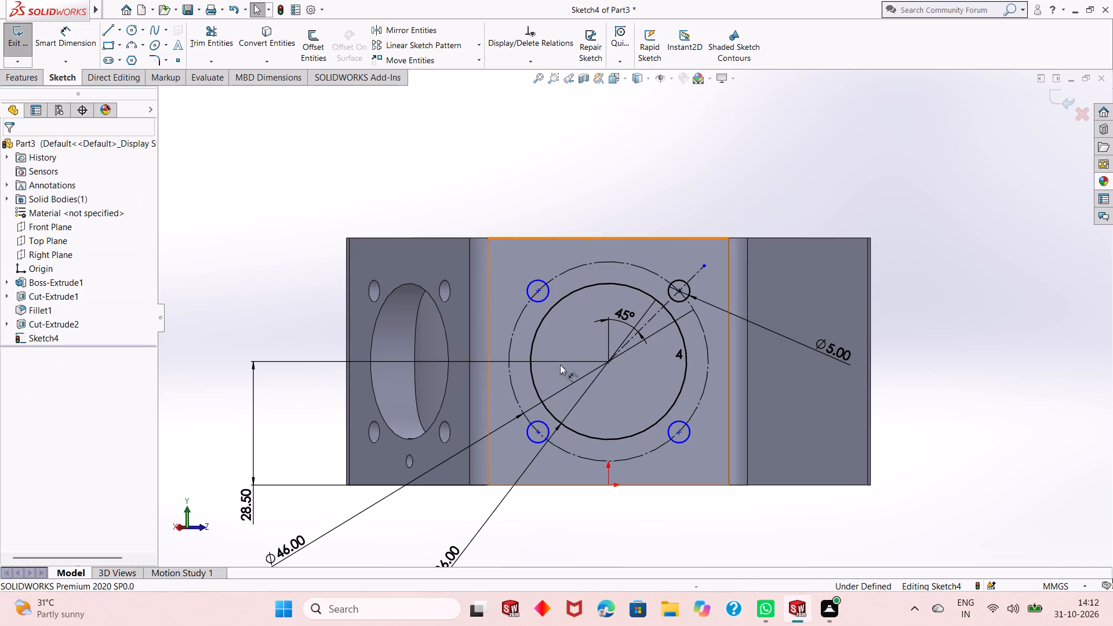
click(535, 435)
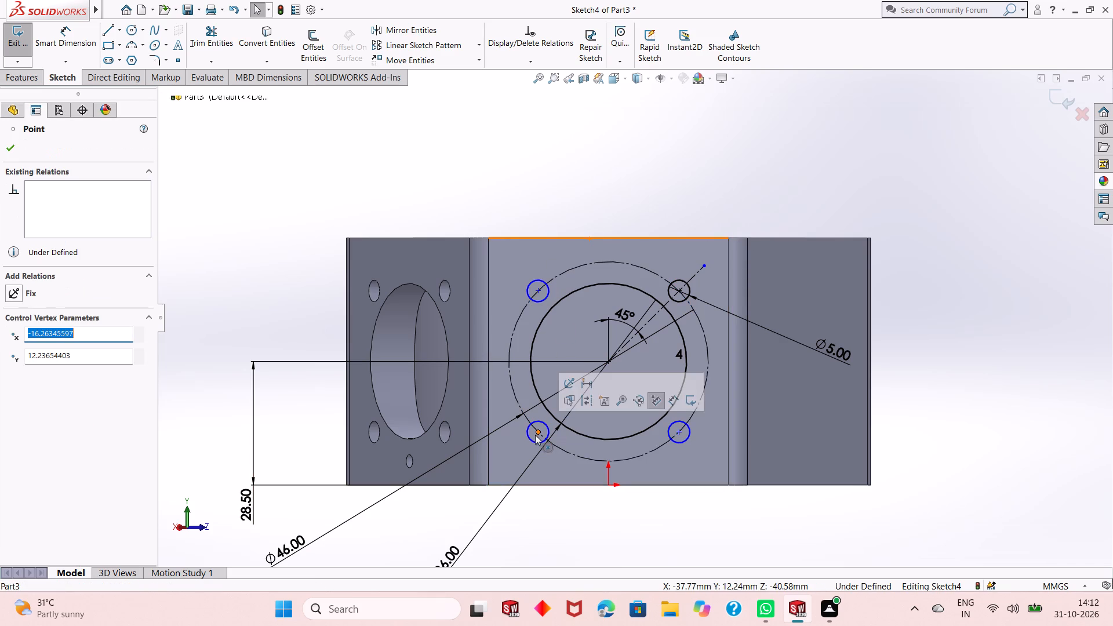
ctrl+click(525, 416)
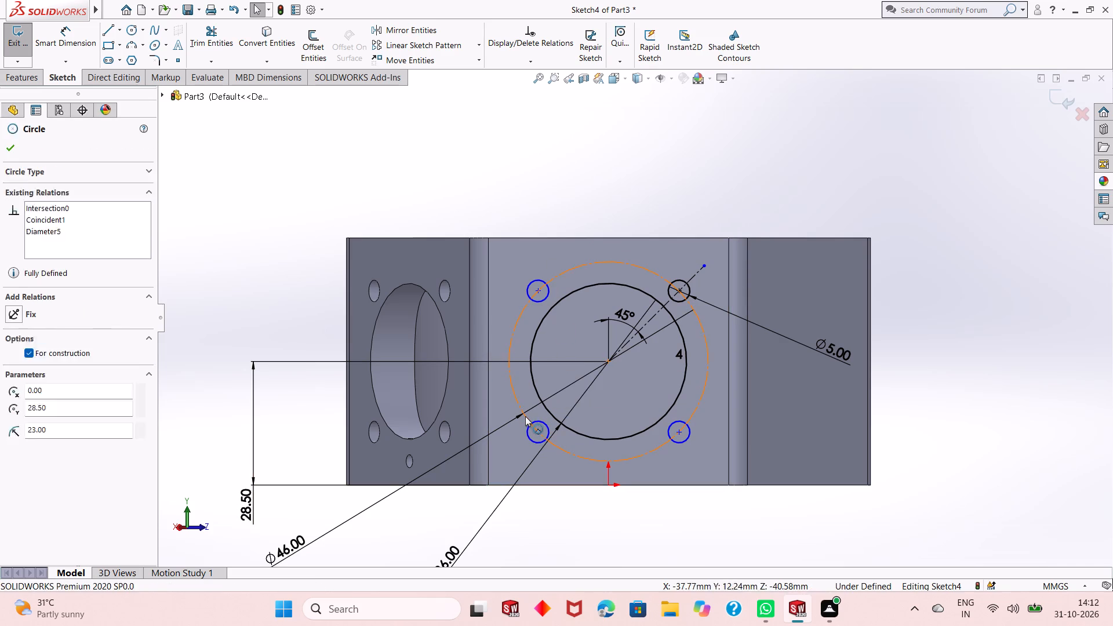
click(575, 365)
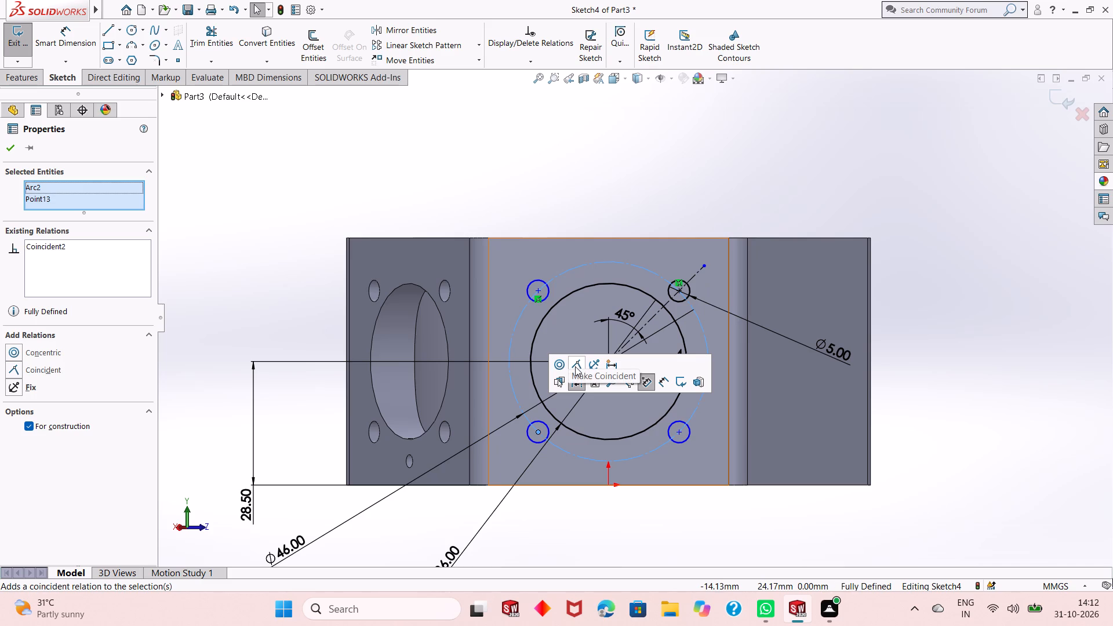
click(6, 151)
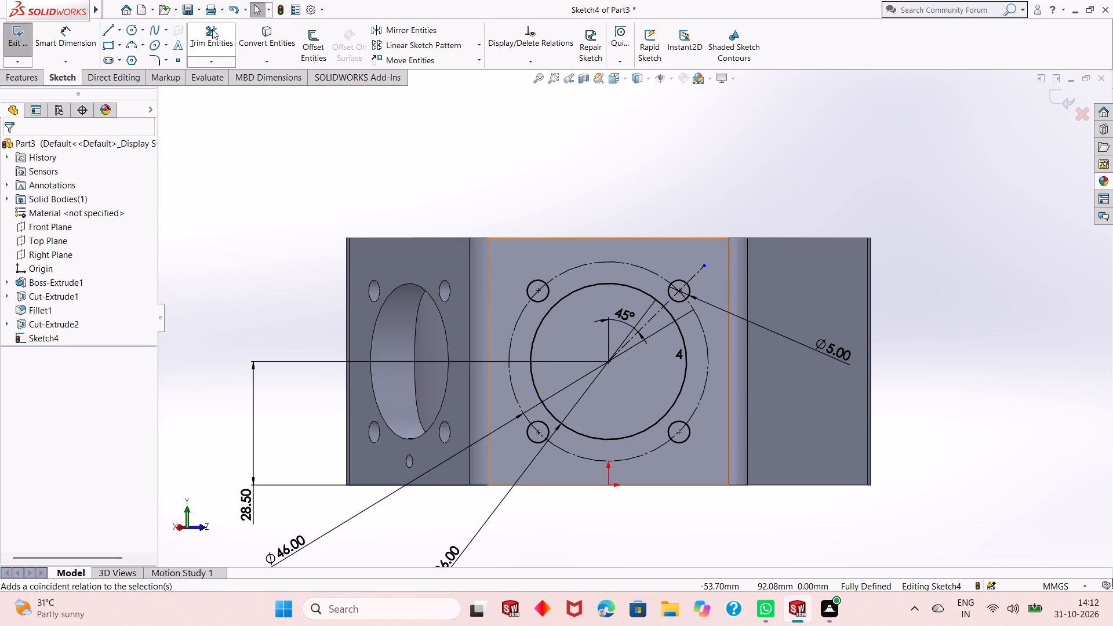
Sketch a circle about 3.4 mm in diameter centred on the bottom quadrant point of the 46 mm construction circle.
click(132, 32)
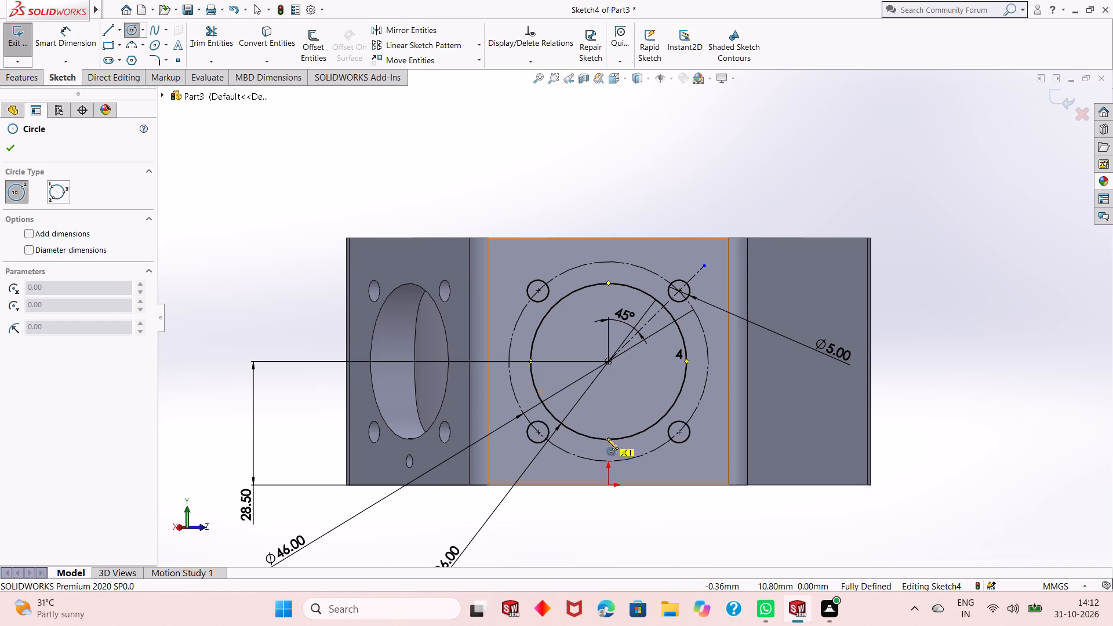
scroll(608, 461, down, 4)
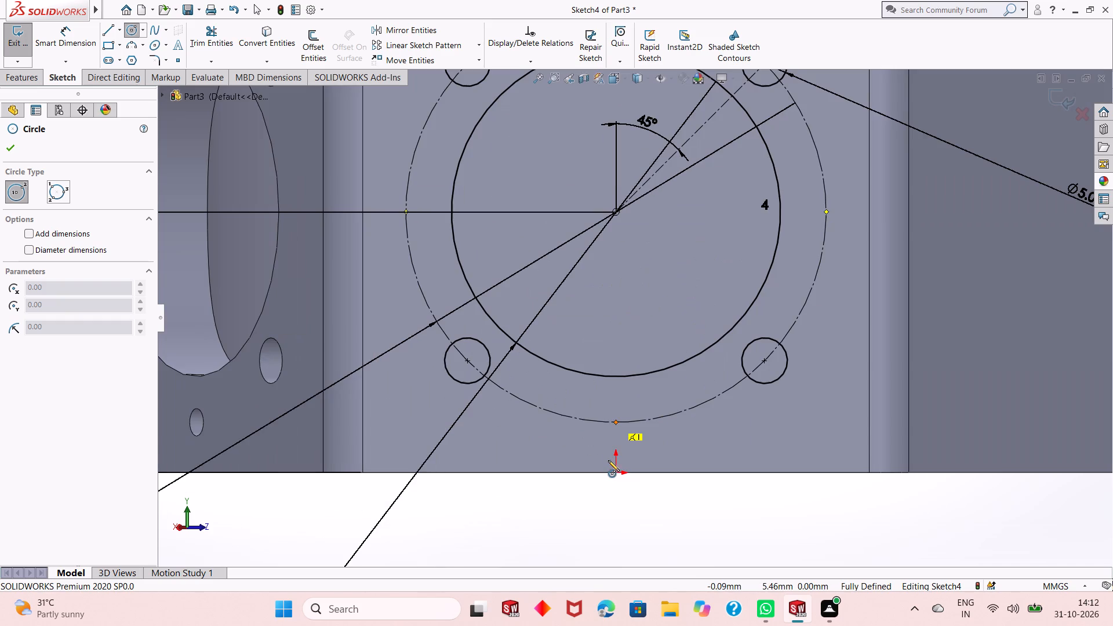
click(616, 423)
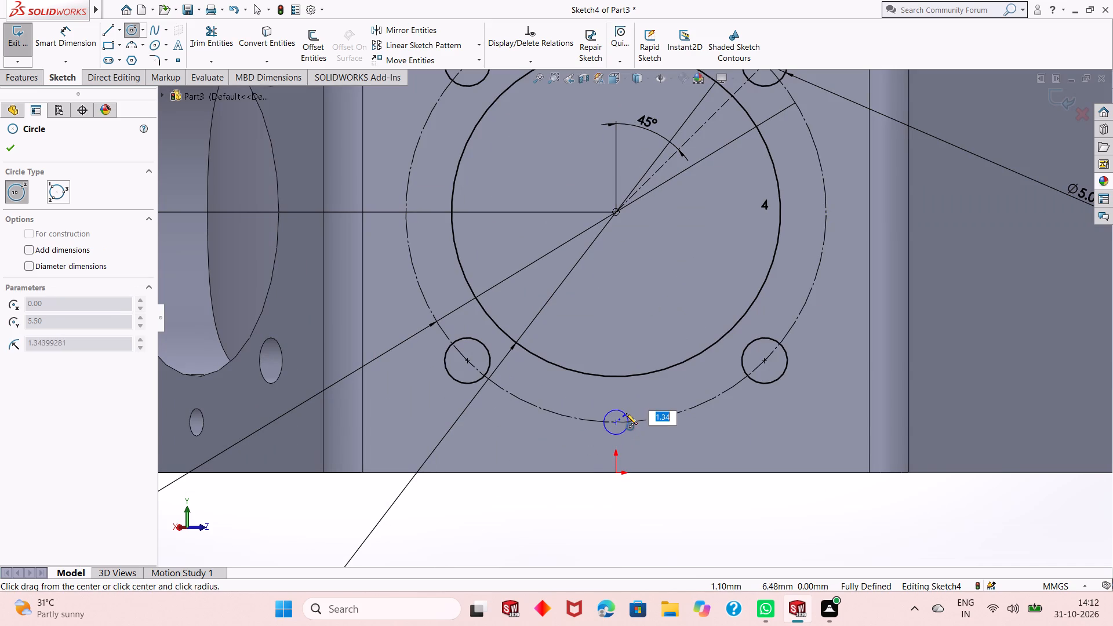
click(627, 411)
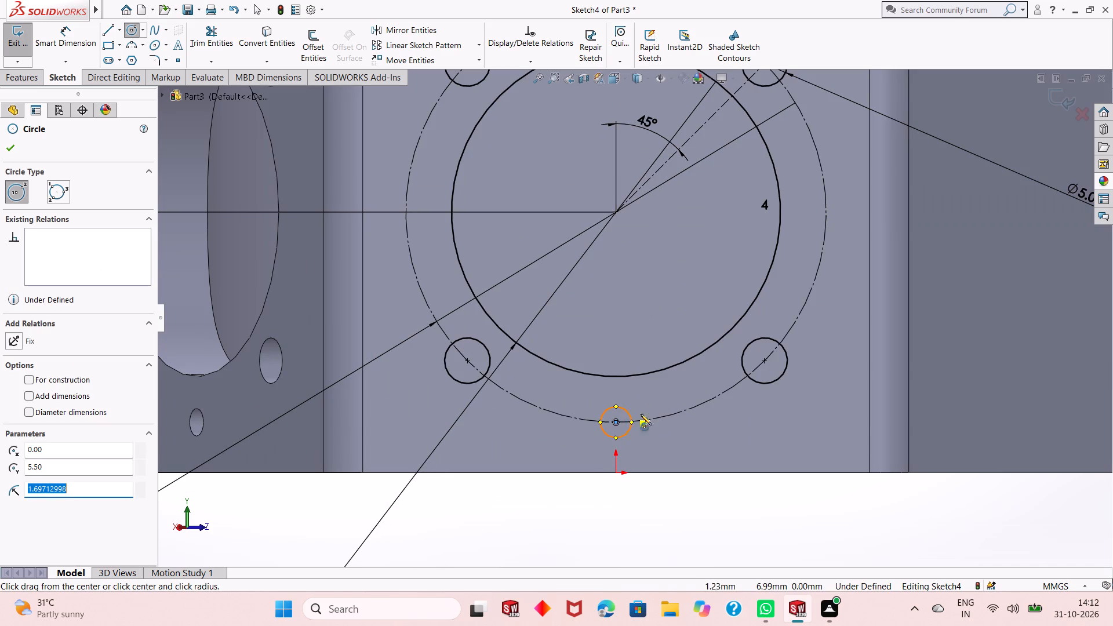
right_click(699, 498)
click(726, 508)
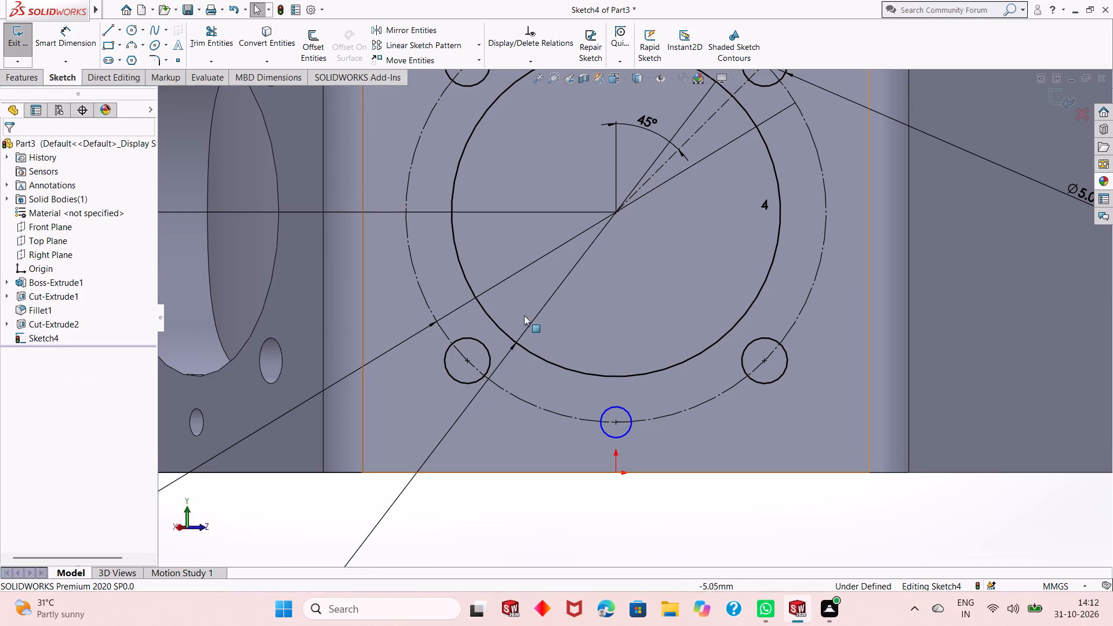
Dimension the diameter of the circle at the bottom of the bolt circle as 2 mm.
click(57, 42)
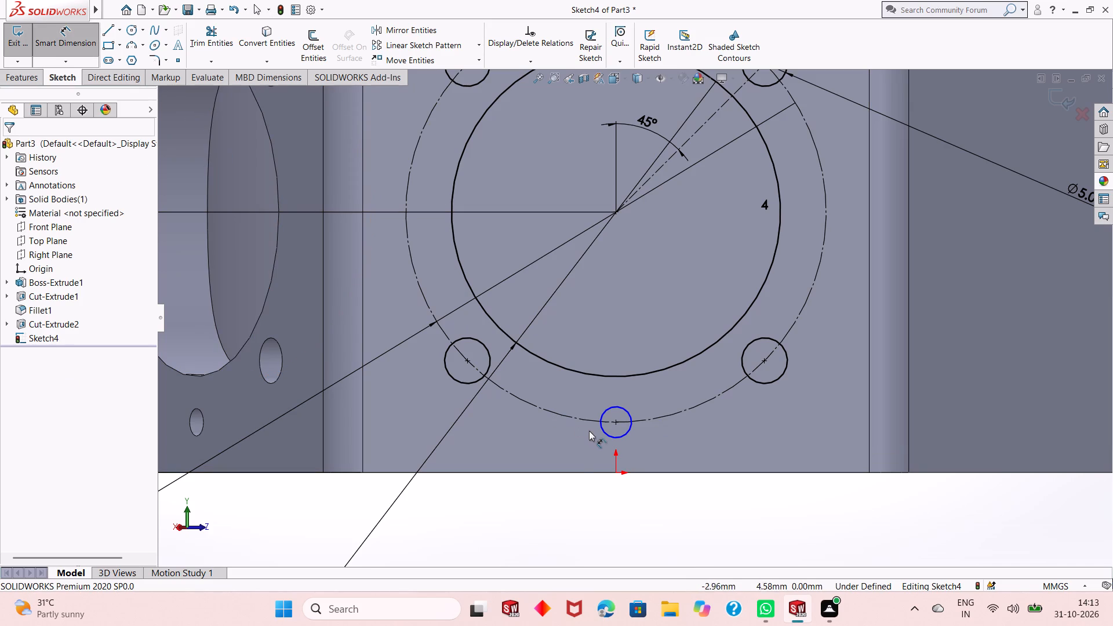
click(606, 433)
click(542, 512)
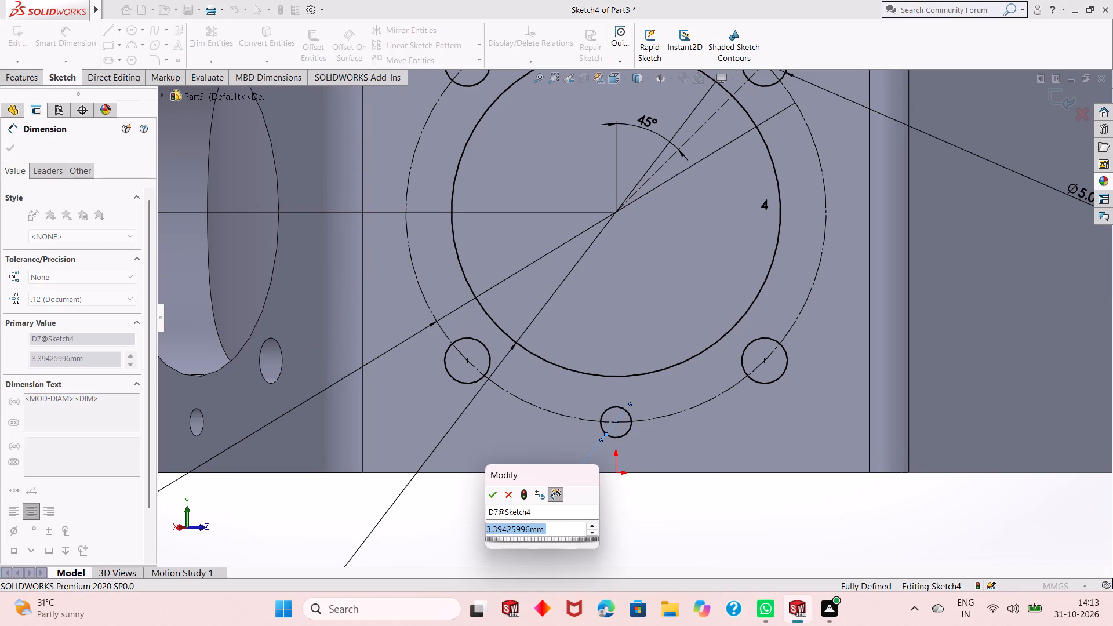
key(2)
key(Return)
Set the diameter of the small circle at the bottom of the bolt circle to 3 mm.
scroll(623, 461, up, 2)
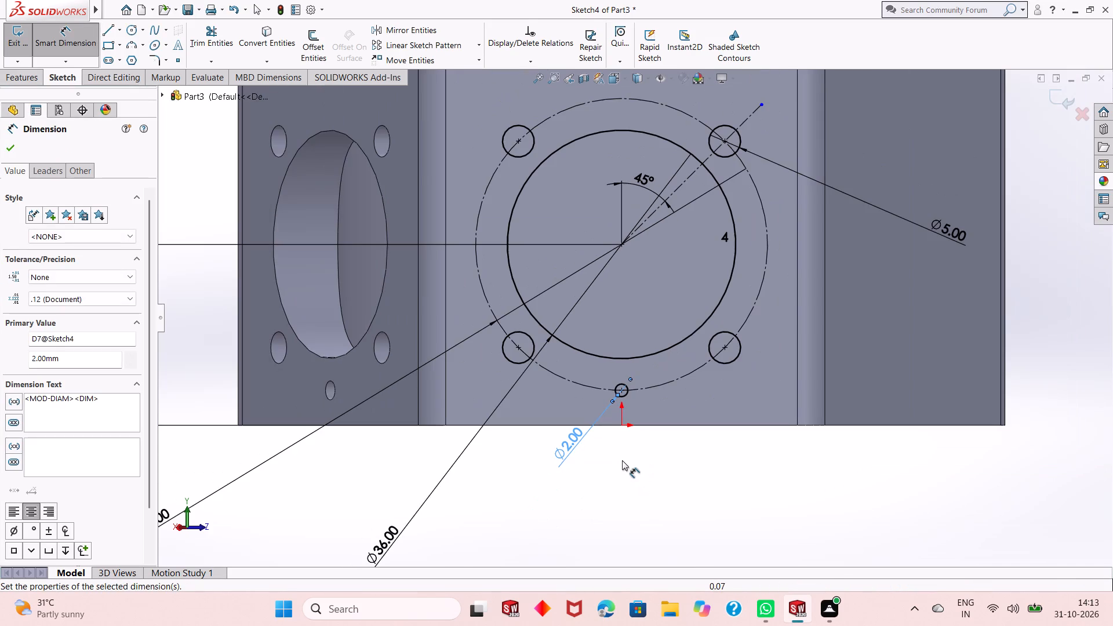
double_click(568, 448)
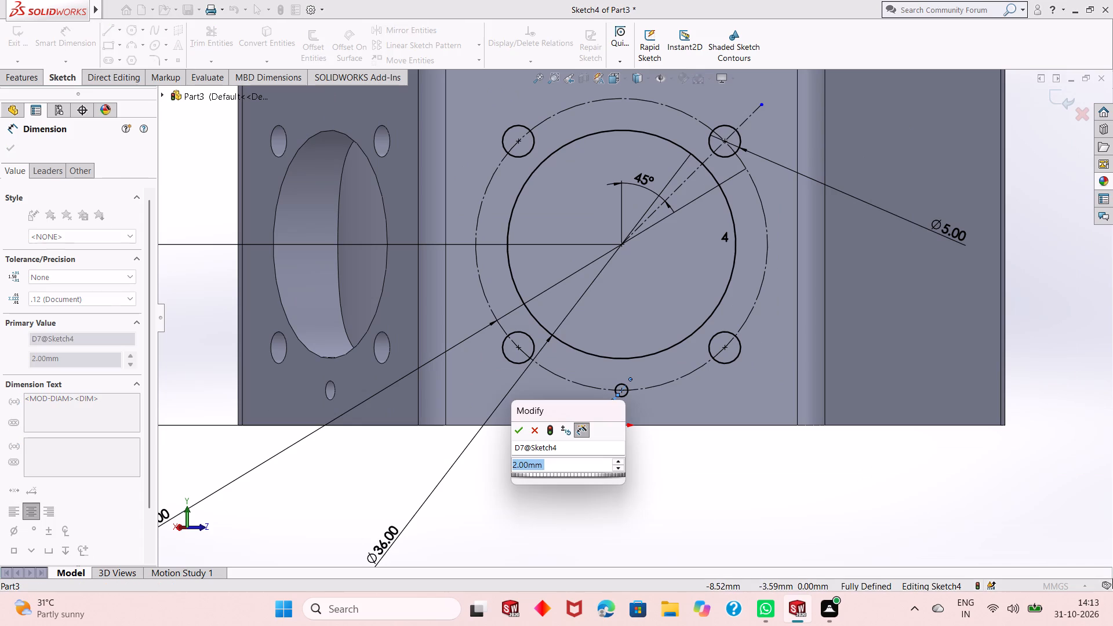
key(3)
key(Return)
scroll(638, 439, up, 2)
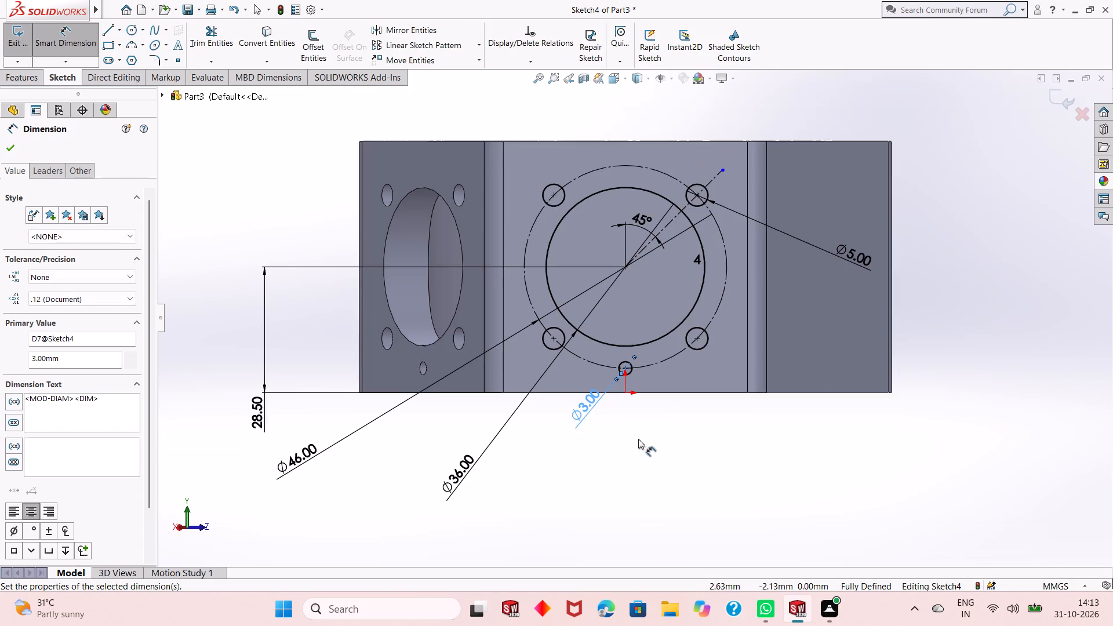
scroll(612, 338, down, 1)
right_click(1003, 255)
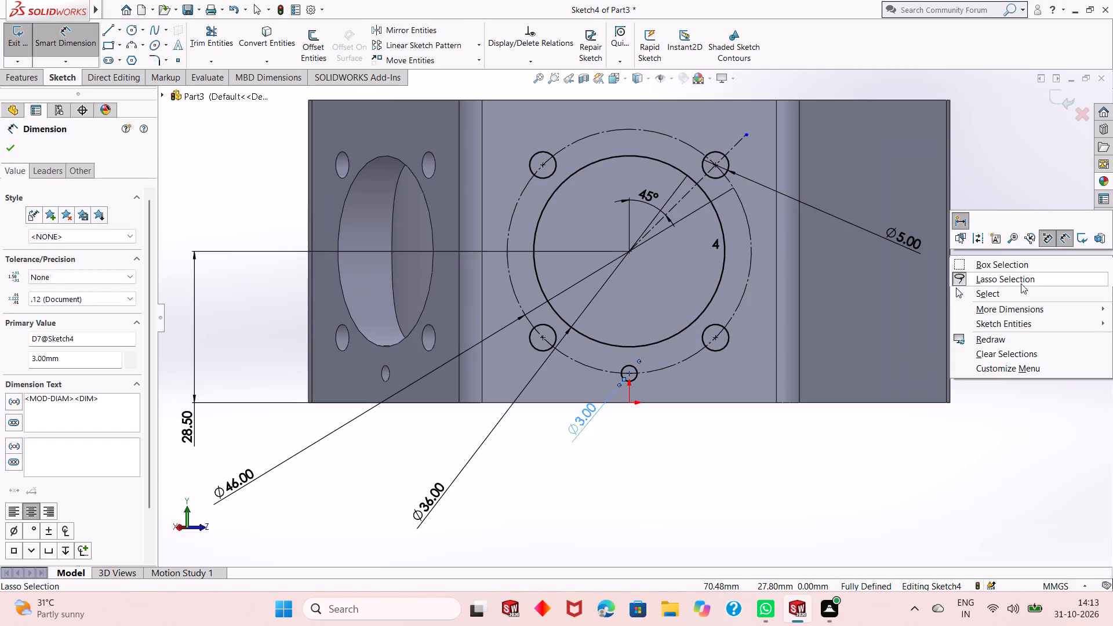
click(1021, 291)
Cut-extrude the side-face hole sketch using Up To Surface, ending at the cylindrical wall of the 90 mm pocket.
middle_drag(721, 282, 699, 303)
middle_drag(697, 305, 665, 316)
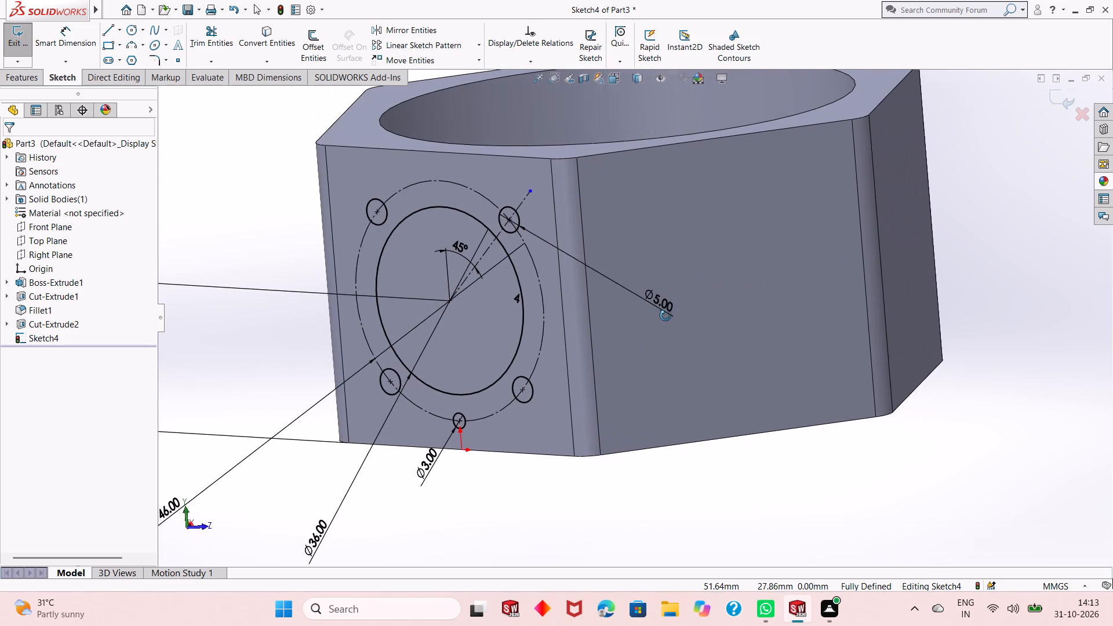
middle_drag(665, 316, 646, 316)
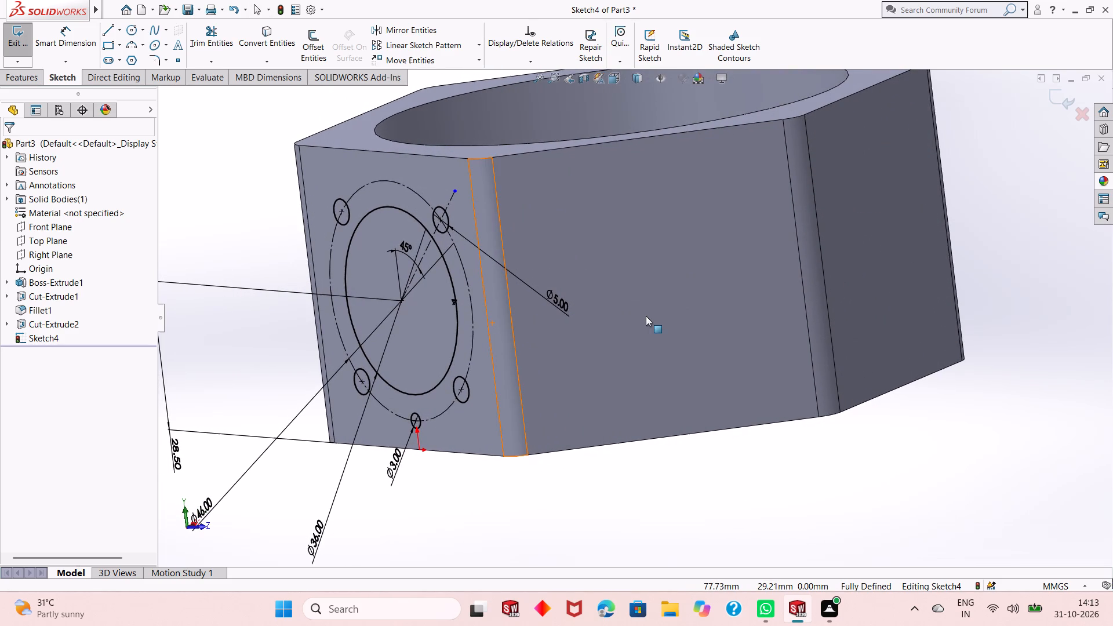
scroll(677, 335, up, 2)
middle_drag(611, 323, 630, 314)
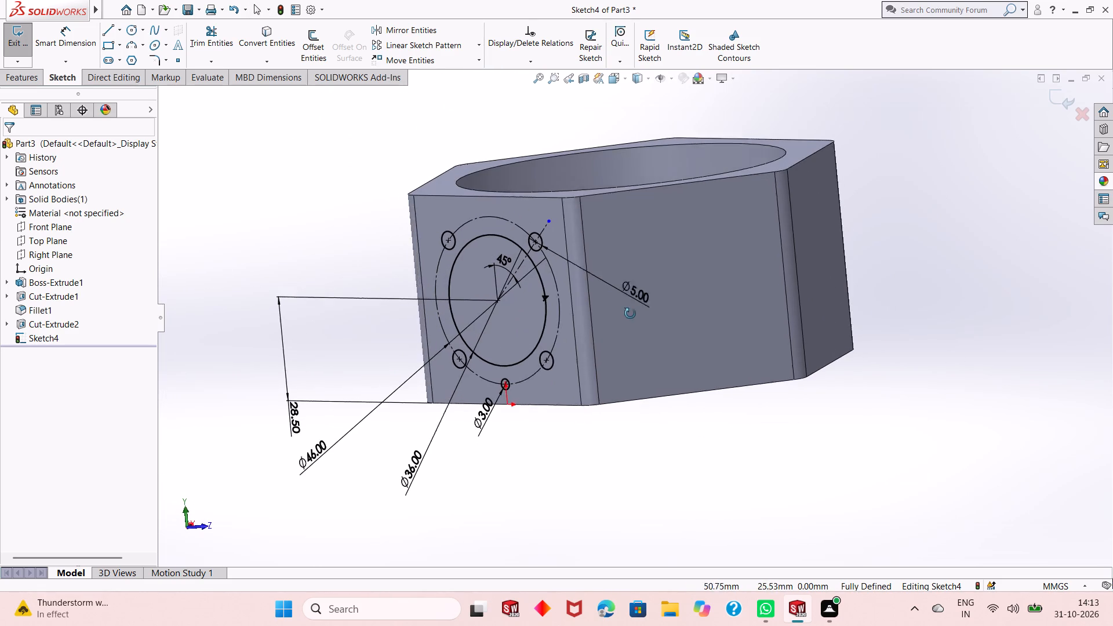
middle_drag(630, 314, 631, 312)
middle_drag(669, 274, 630, 353)
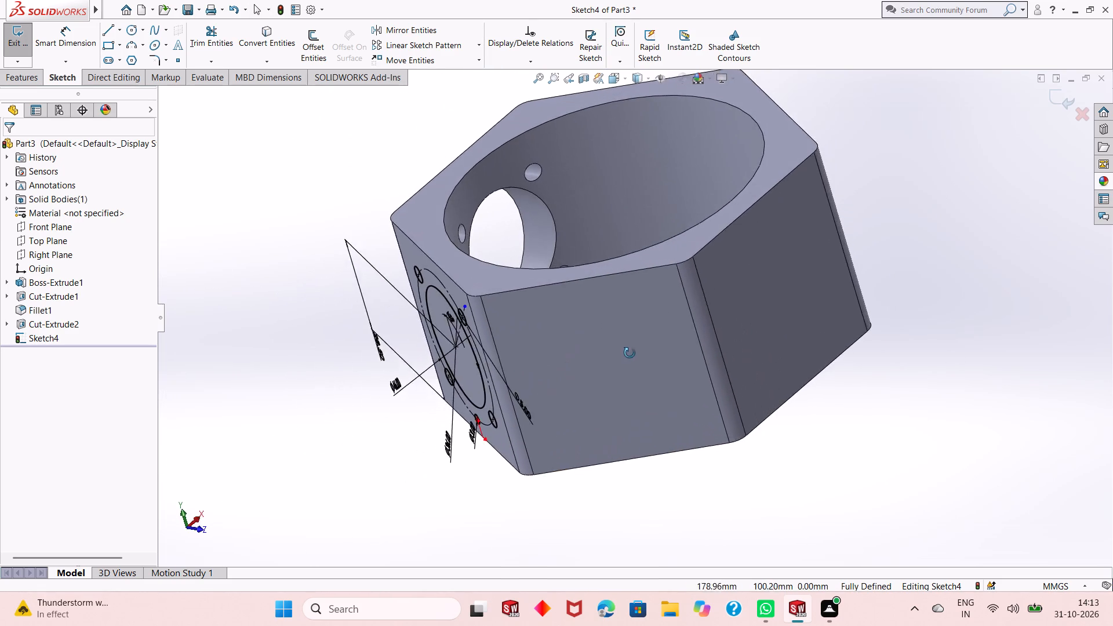
middle_drag(630, 353, 639, 444)
scroll(595, 340, down, 1)
middle_drag(612, 425, 612, 427)
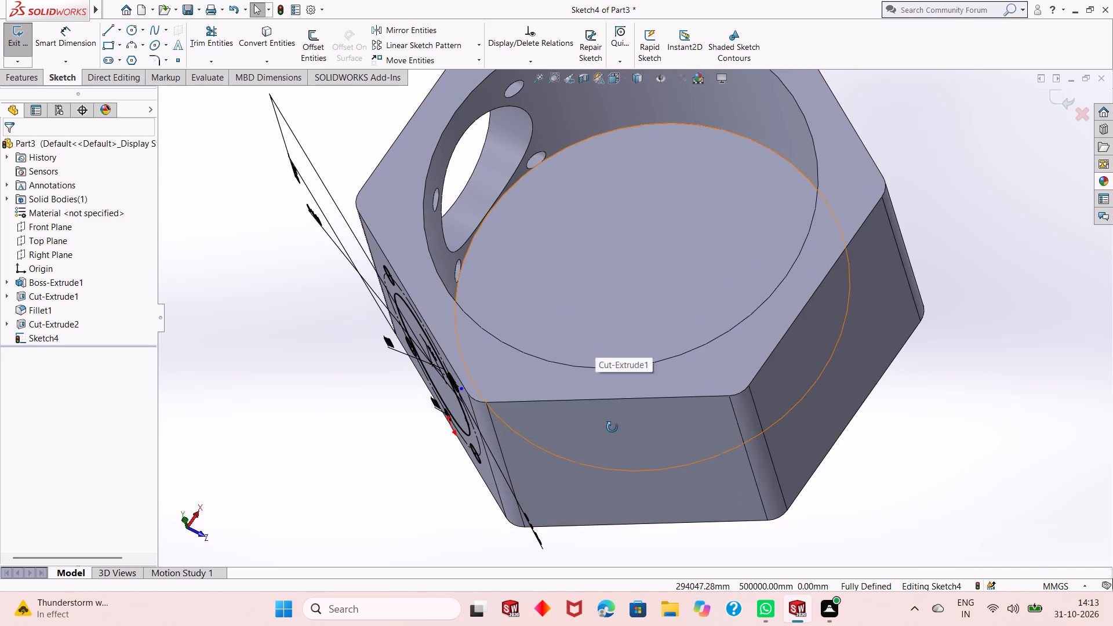
middle_drag(612, 427, 612, 333)
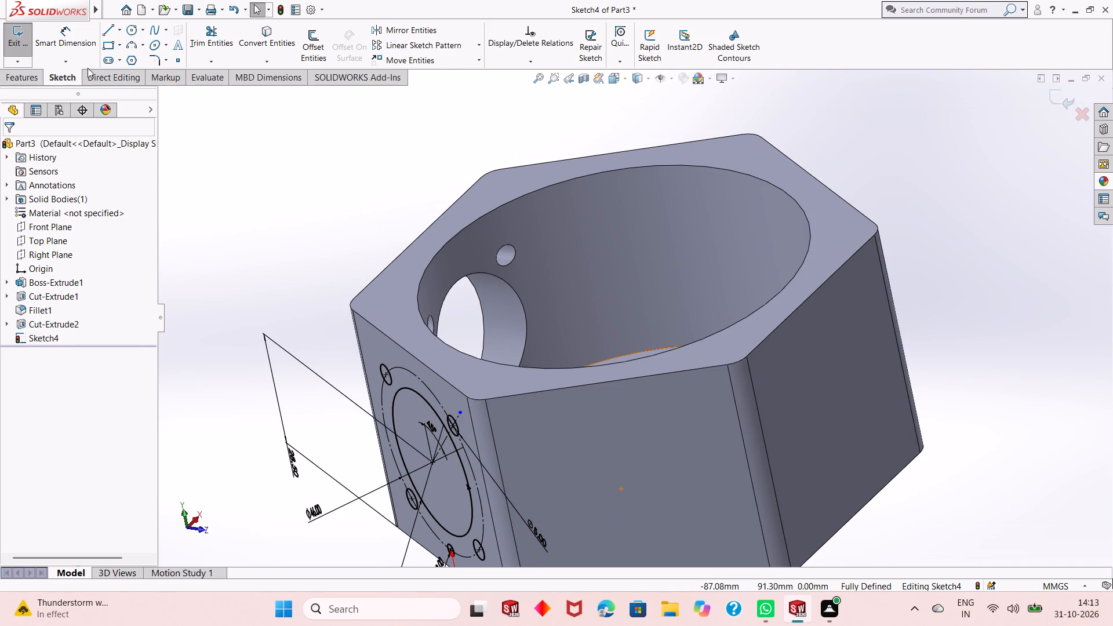
click(23, 77)
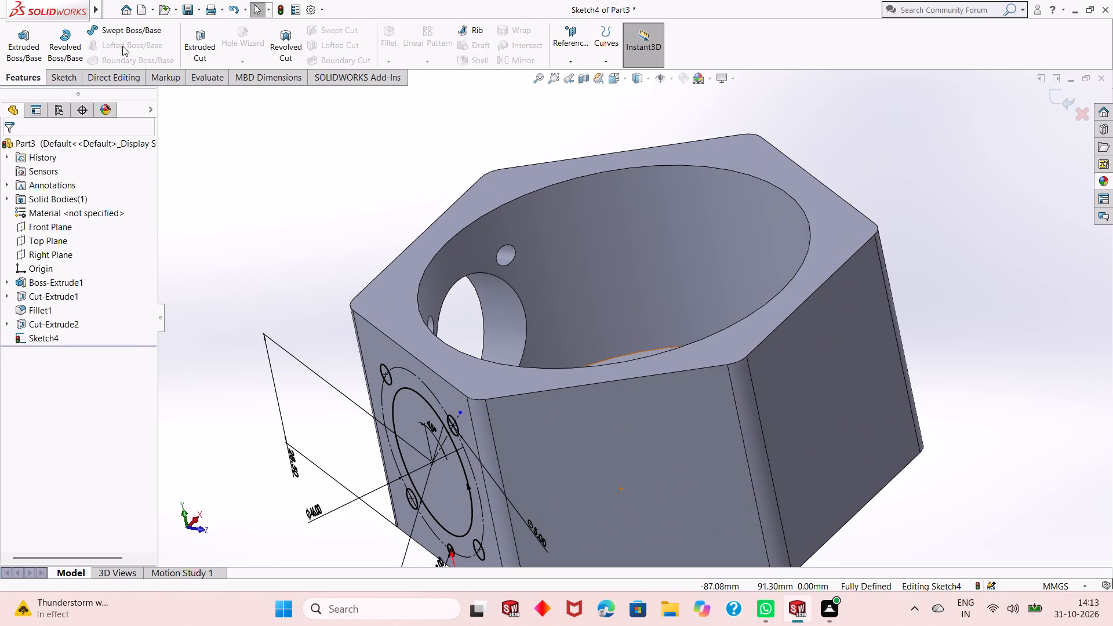
click(192, 43)
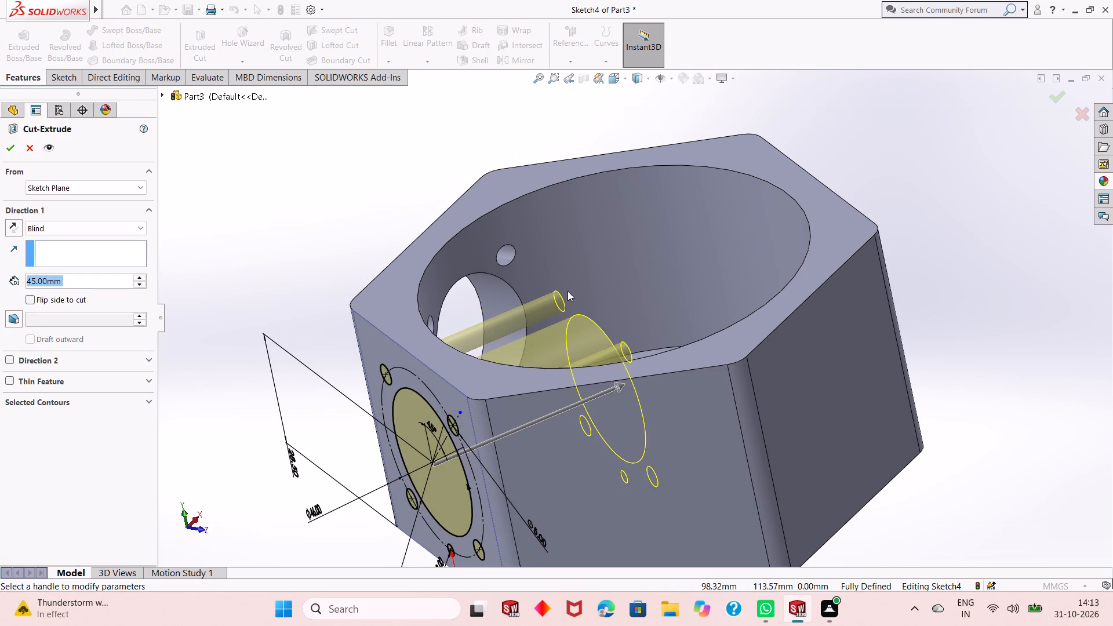
click(89, 224)
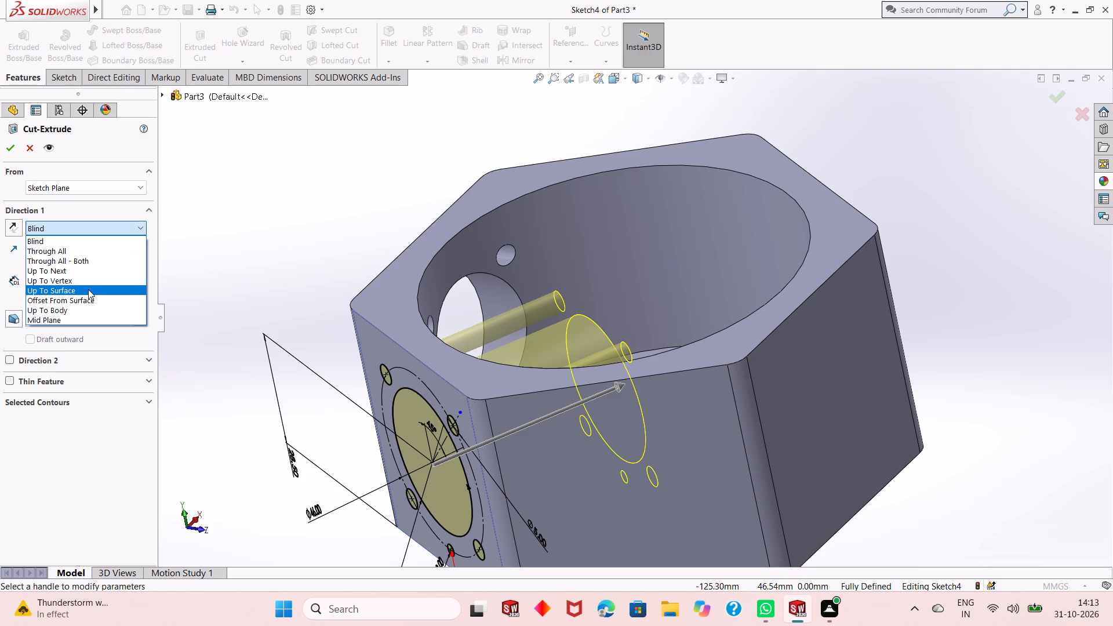
click(97, 268)
middle_drag(274, 307, 261, 442)
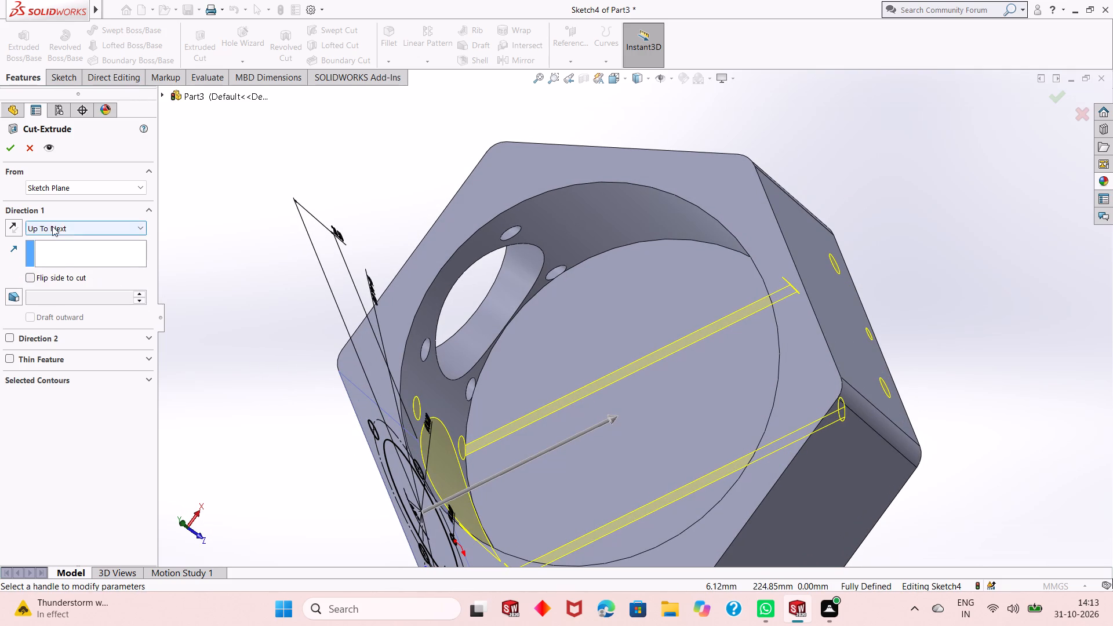
click(70, 226)
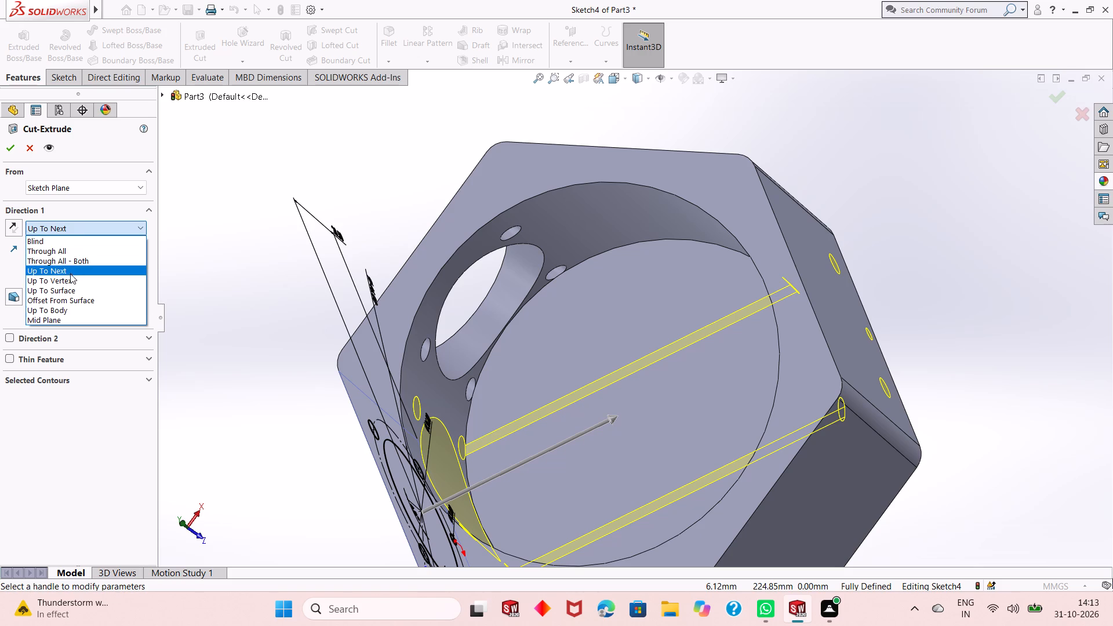
click(67, 292)
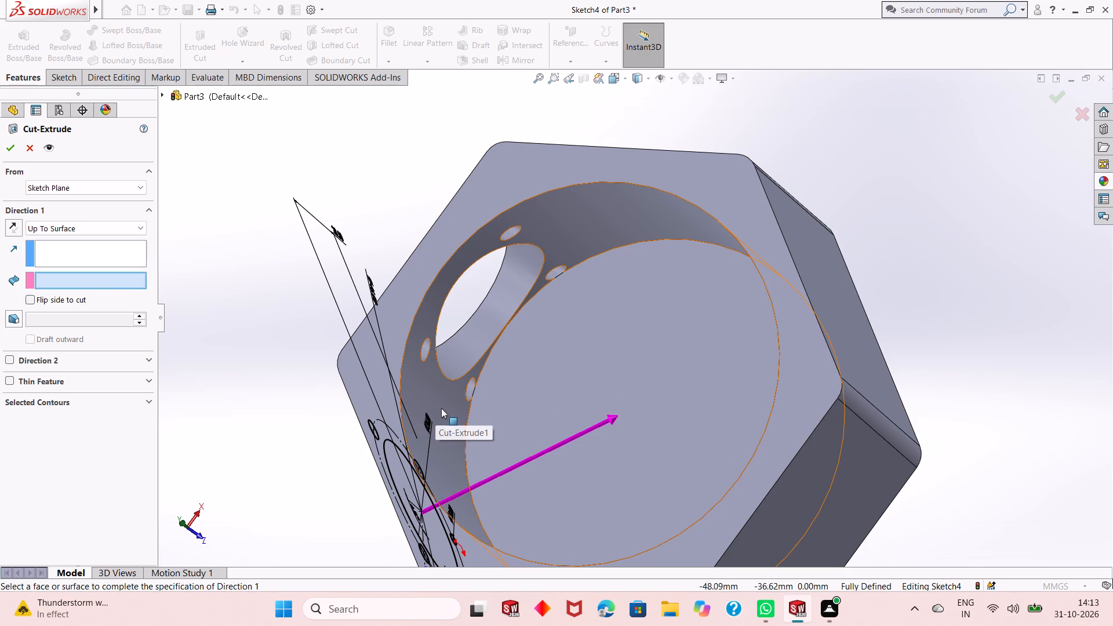
click(447, 415)
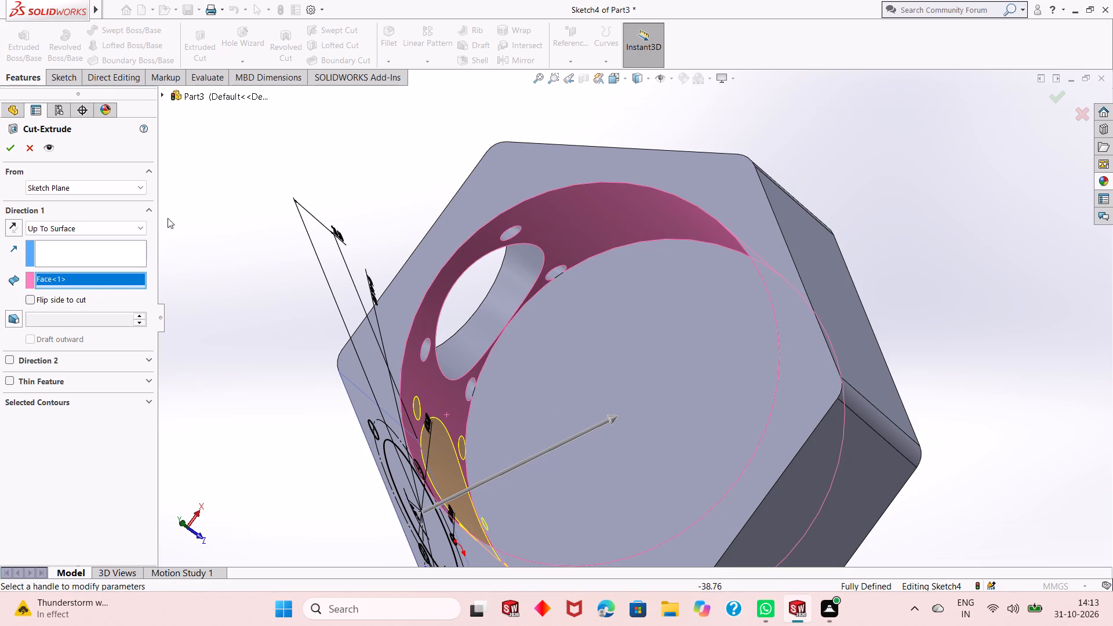
click(5, 150)
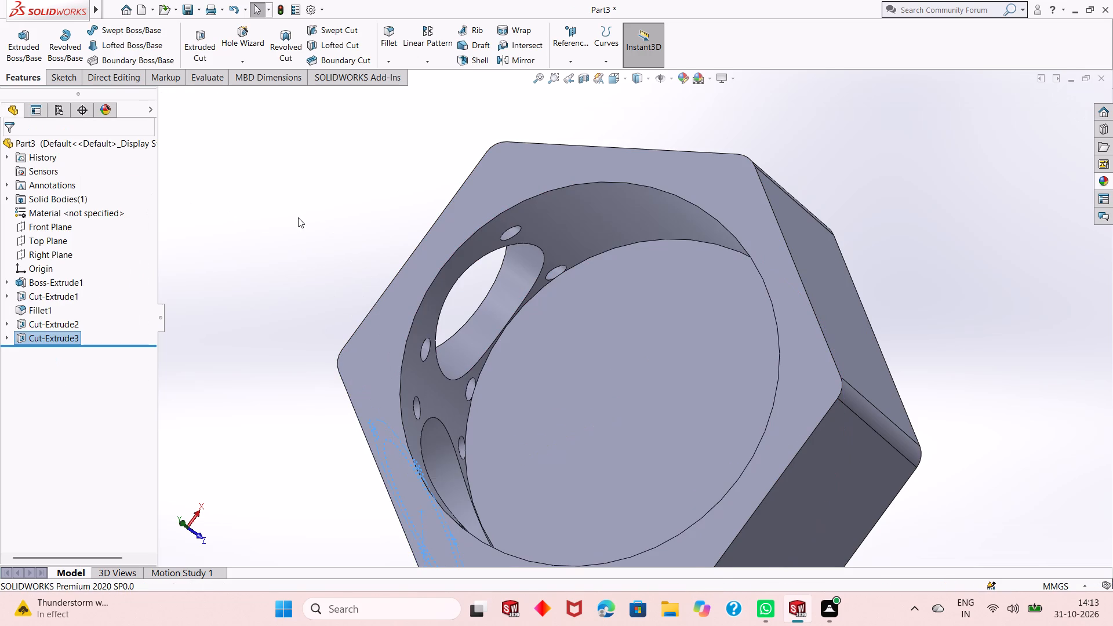
click(299, 219)
Examine the newly cut side-face holes from inside and outside the hexagonal part.
middle_drag(424, 440, 373, 483)
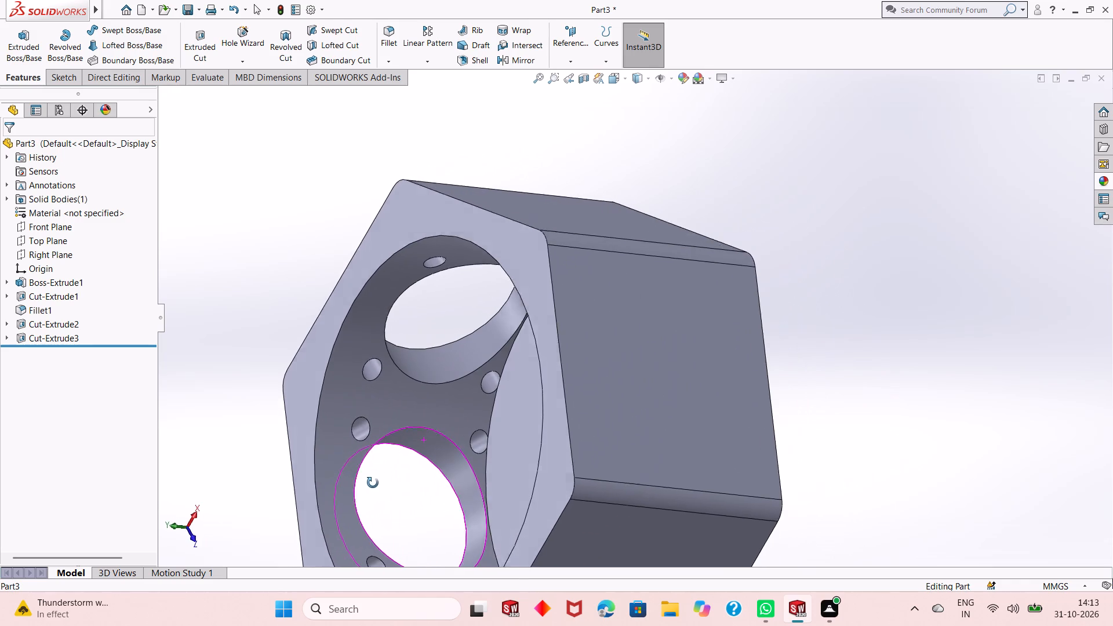
middle_drag(373, 483, 374, 485)
scroll(483, 423, up, 2)
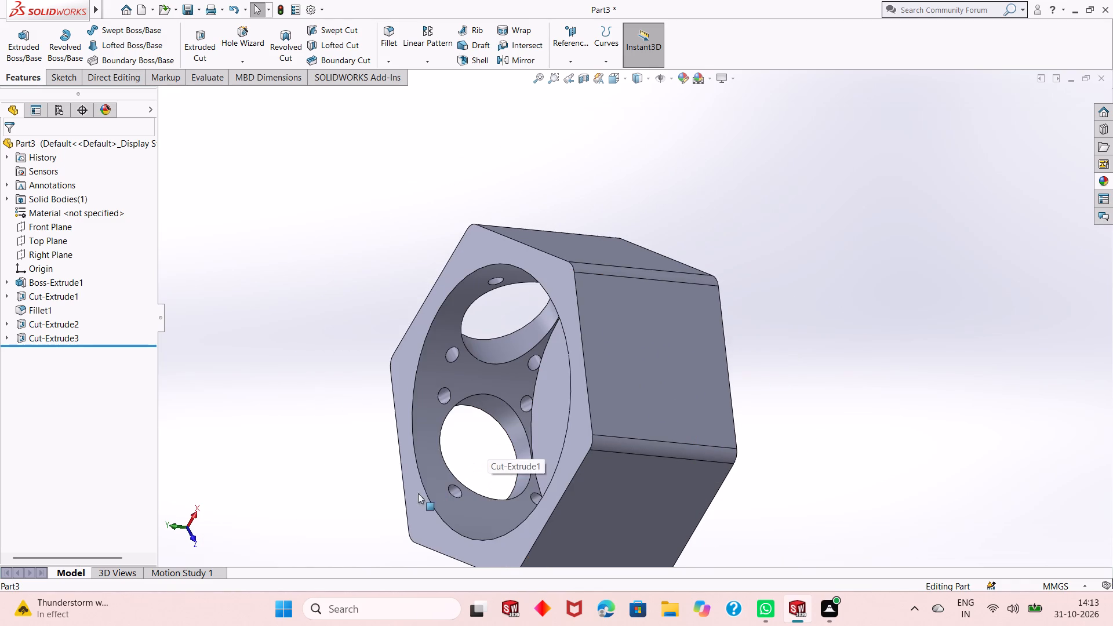
middle_drag(385, 508, 475, 311)
scroll(461, 350, up, 3)
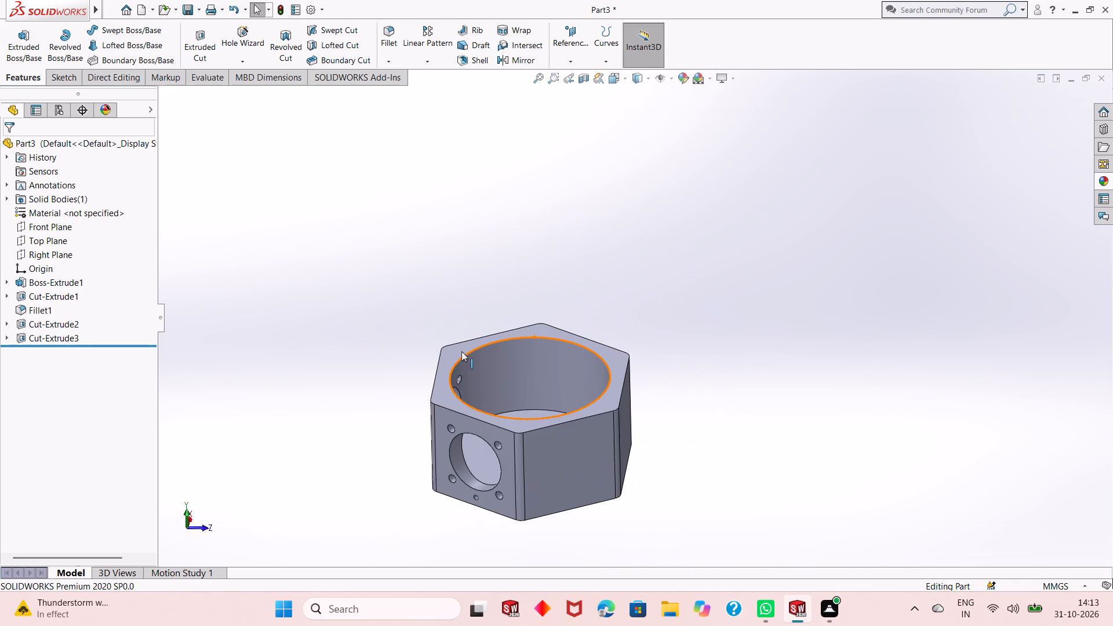
middle_drag(493, 443, 431, 550)
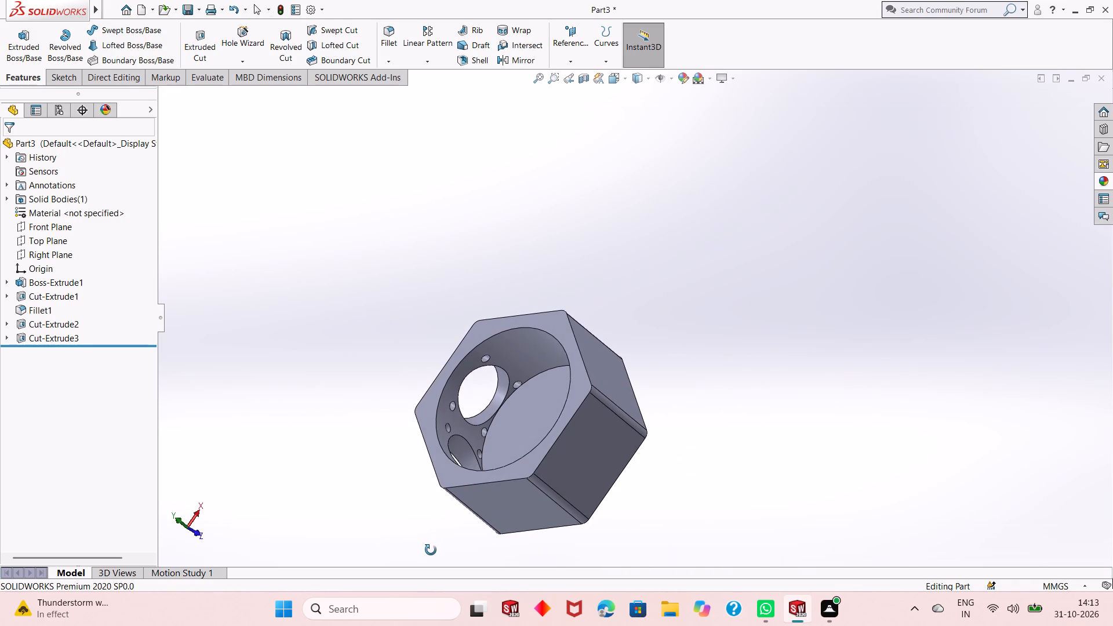
middle_drag(431, 550, 526, 373)
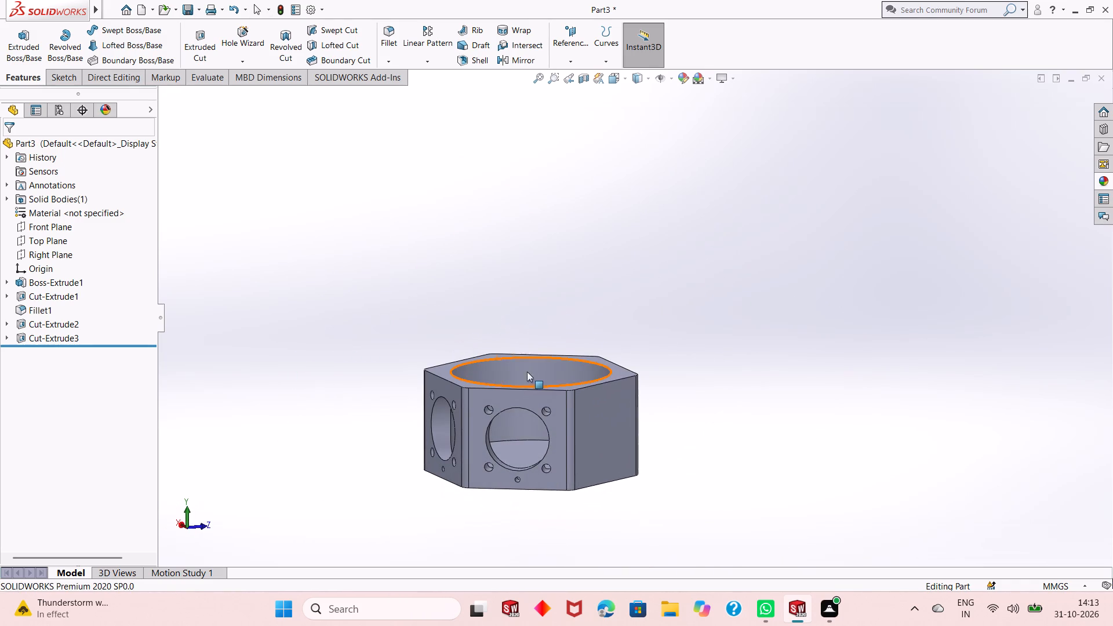
Start a sketch on the blank side face next to the newly cut holes and view it face-on.
click(610, 433)
click(667, 399)
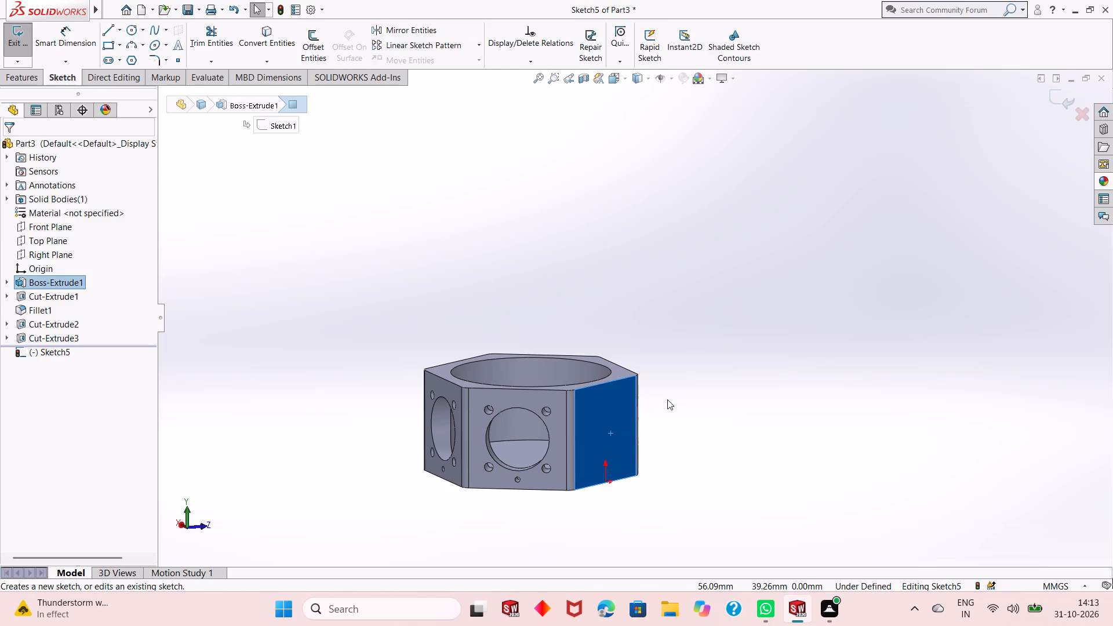
key(ctrl+8)
scroll(612, 436, up, 1)
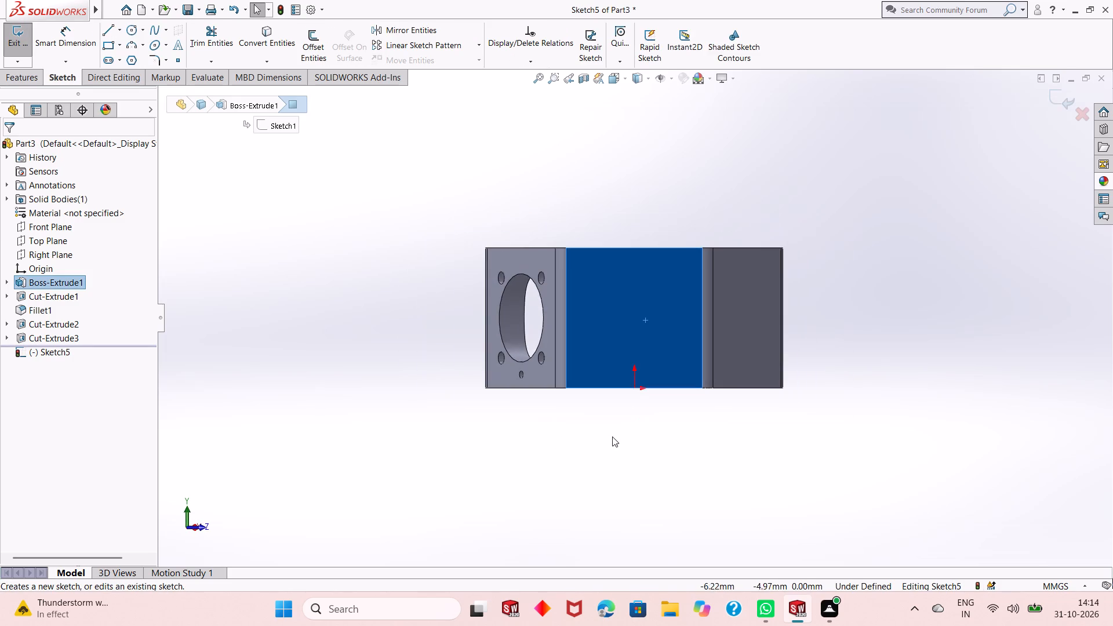
scroll(612, 436, up, 1)
scroll(653, 202, down, 2)
scroll(820, 342, down, 1)
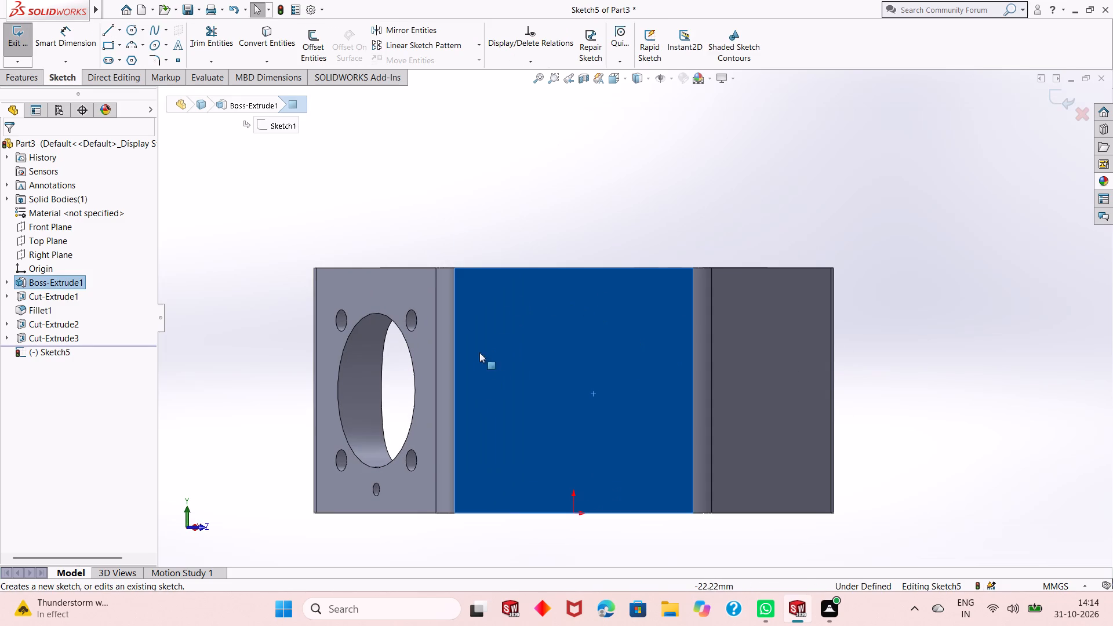
click(530, 150)
Sketch a circle about 36.5 mm in diameter on the blank face, centred about 30 mm directly above the sketch origin.
click(135, 35)
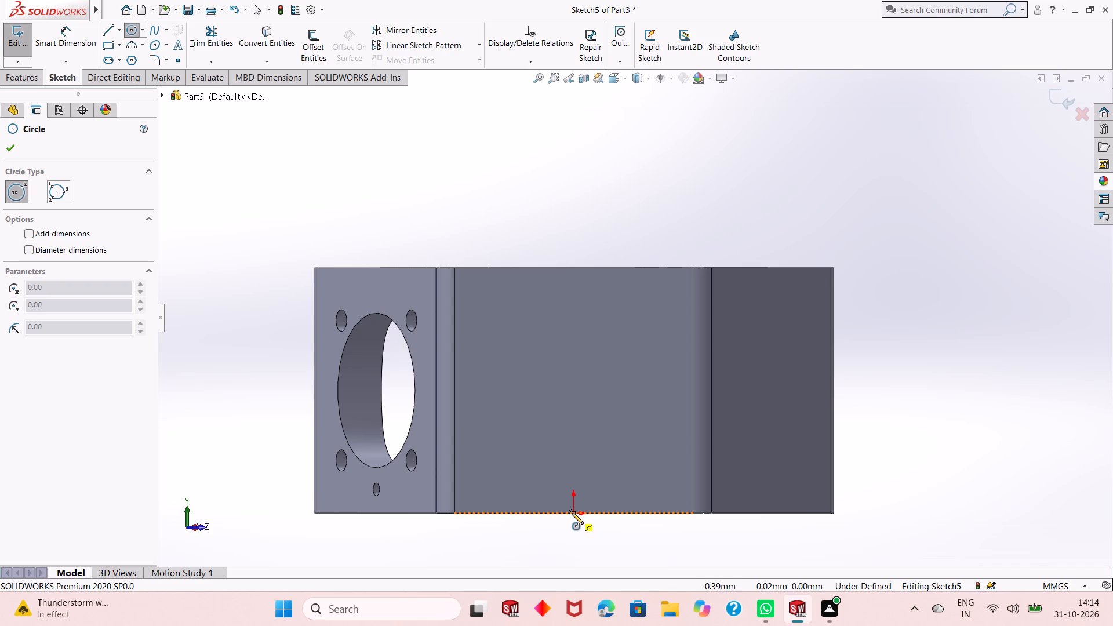
click(576, 384)
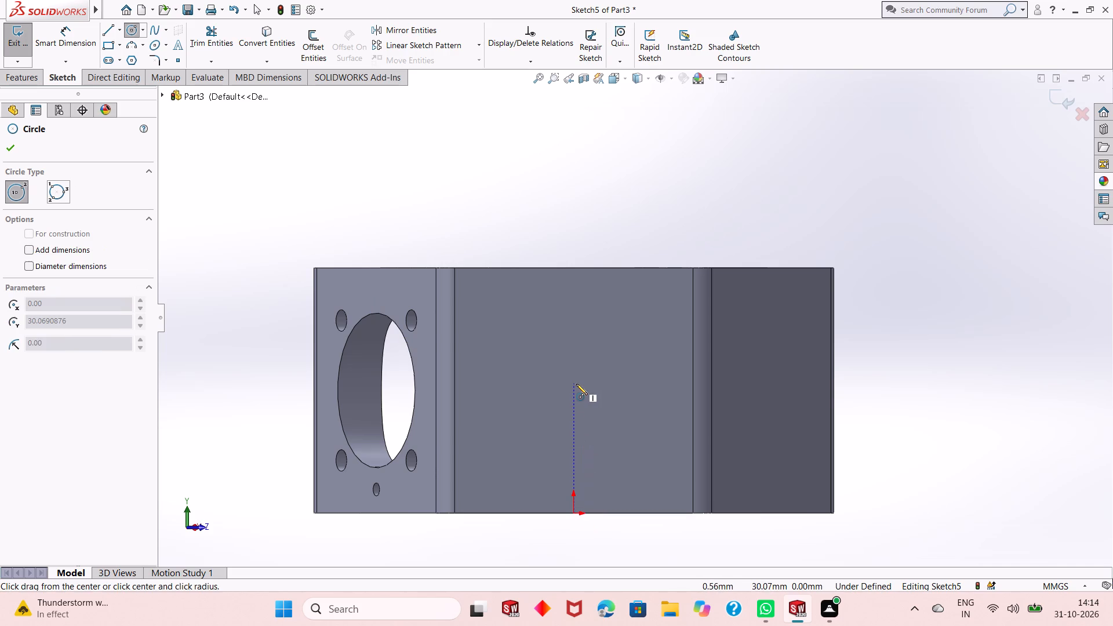
click(588, 461)
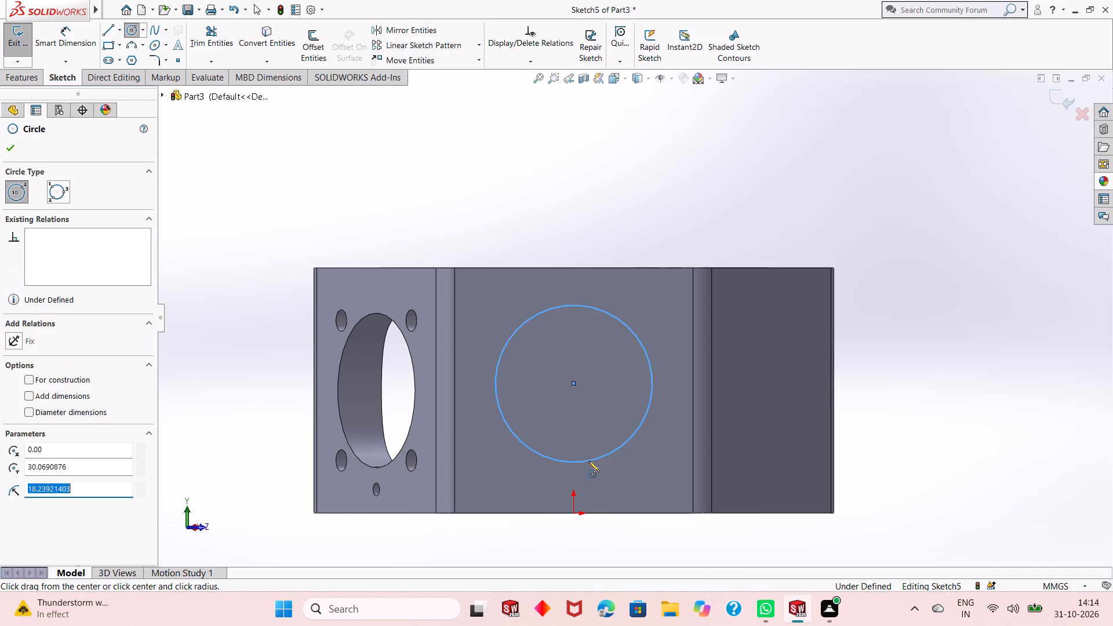
right_click(601, 172)
click(646, 183)
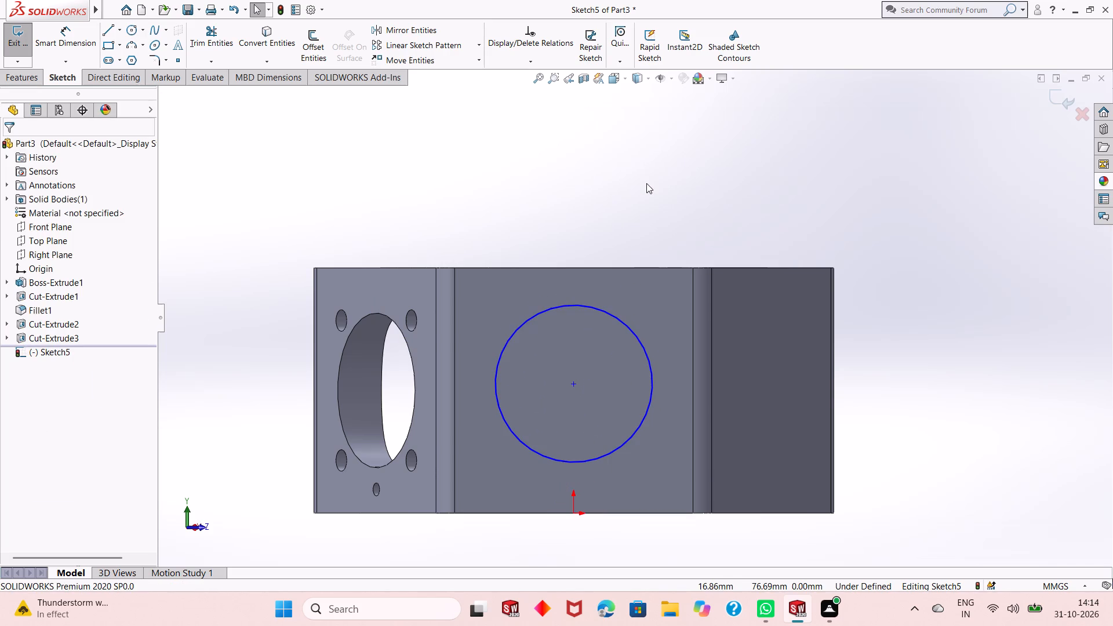
Dimension the new circle's diameter as 36 mm.
click(85, 48)
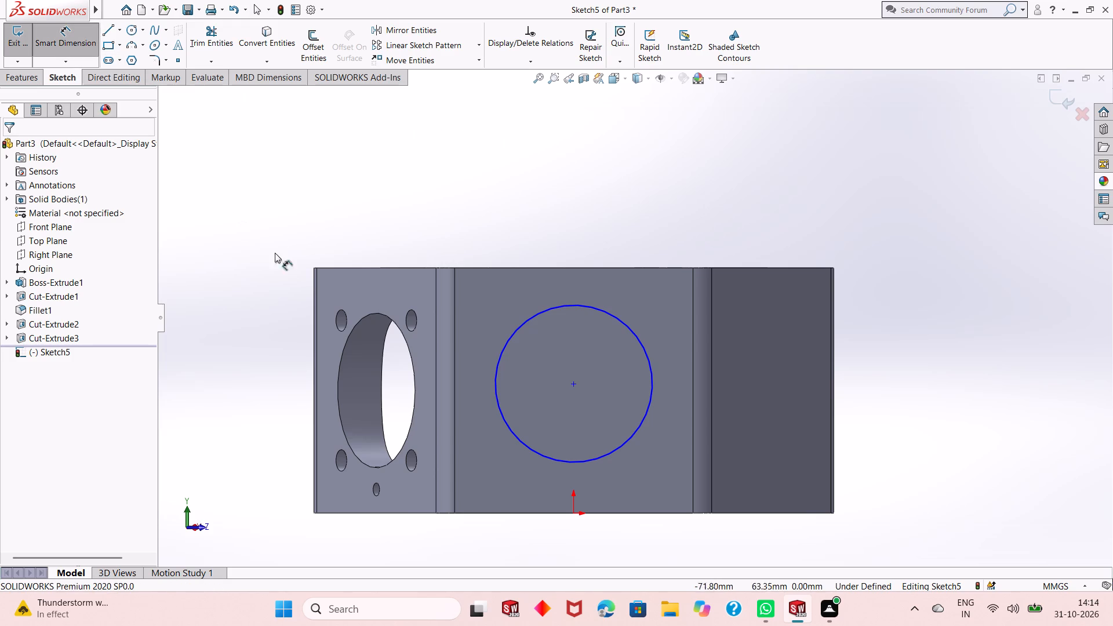
click(528, 443)
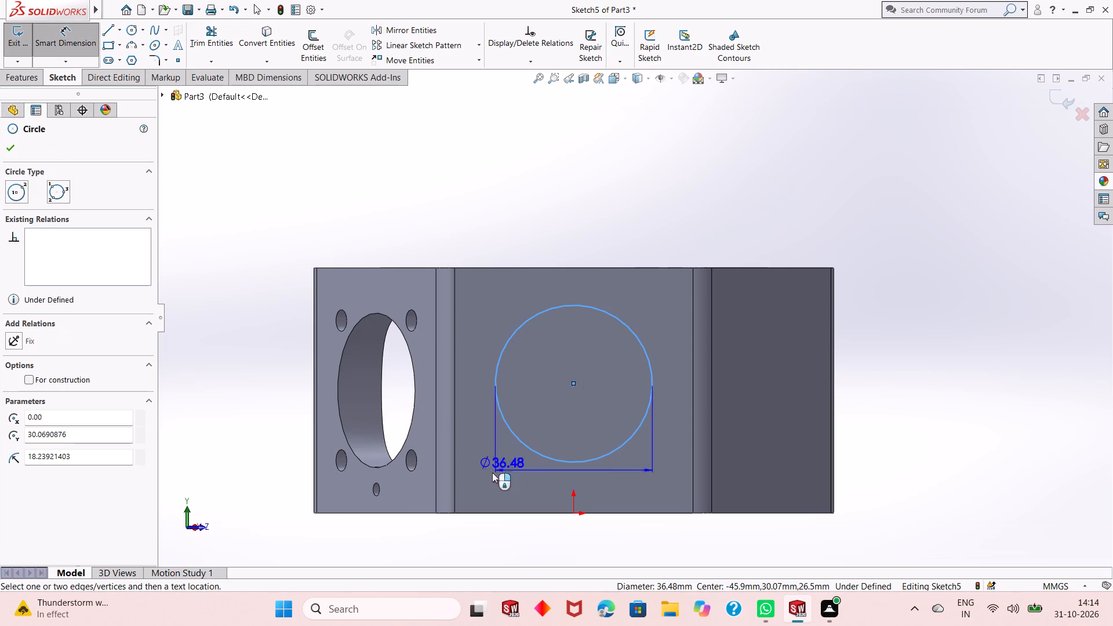
click(375, 529)
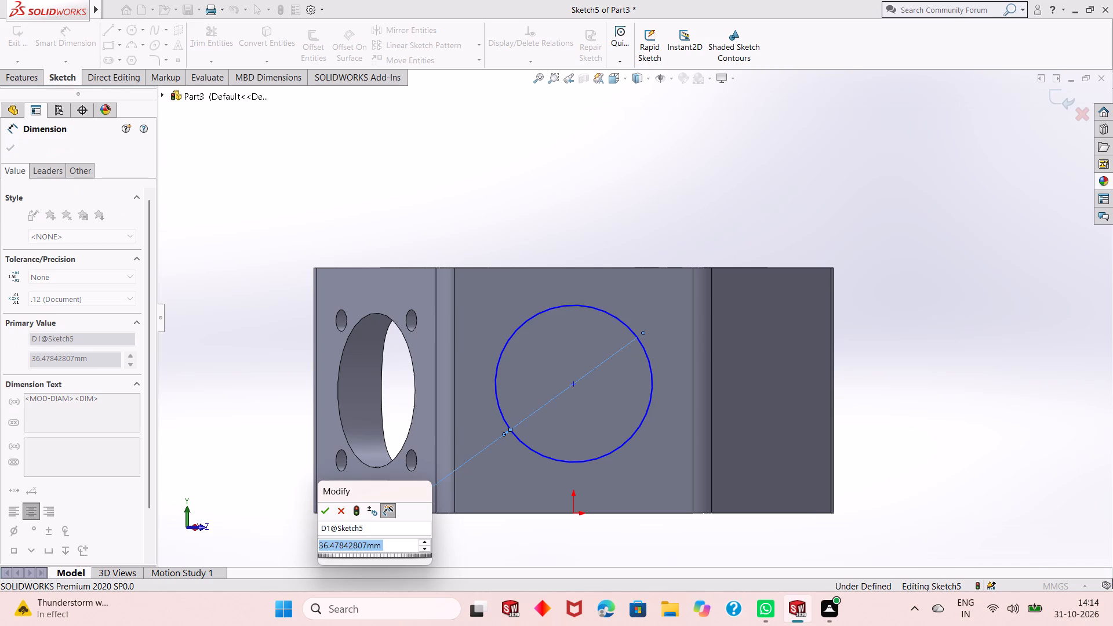
text(36)
key(Return)
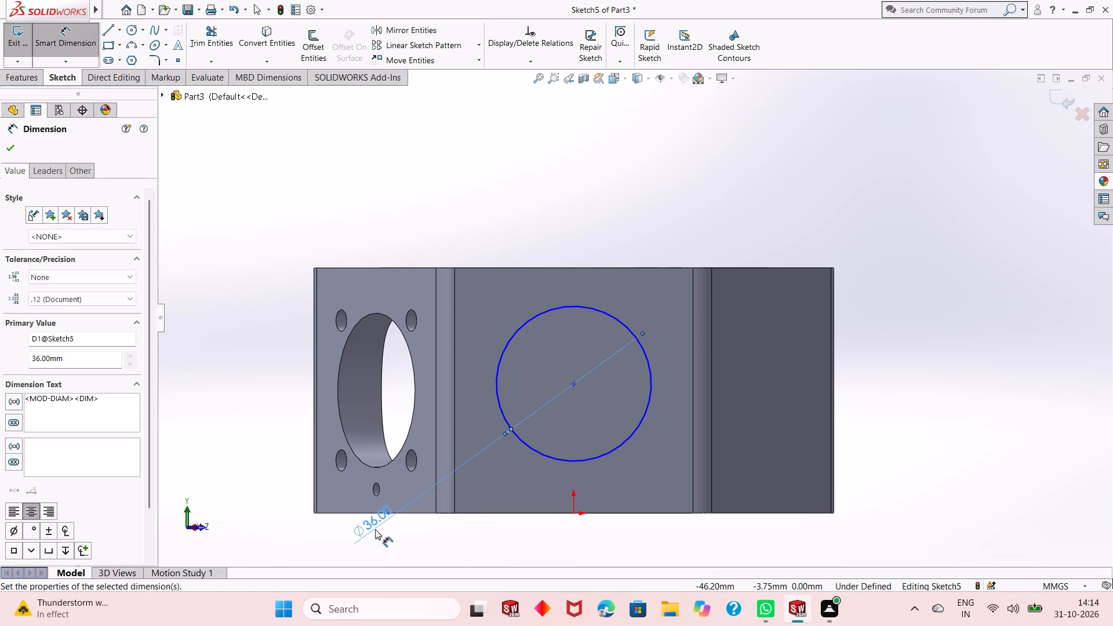
right_click(643, 155)
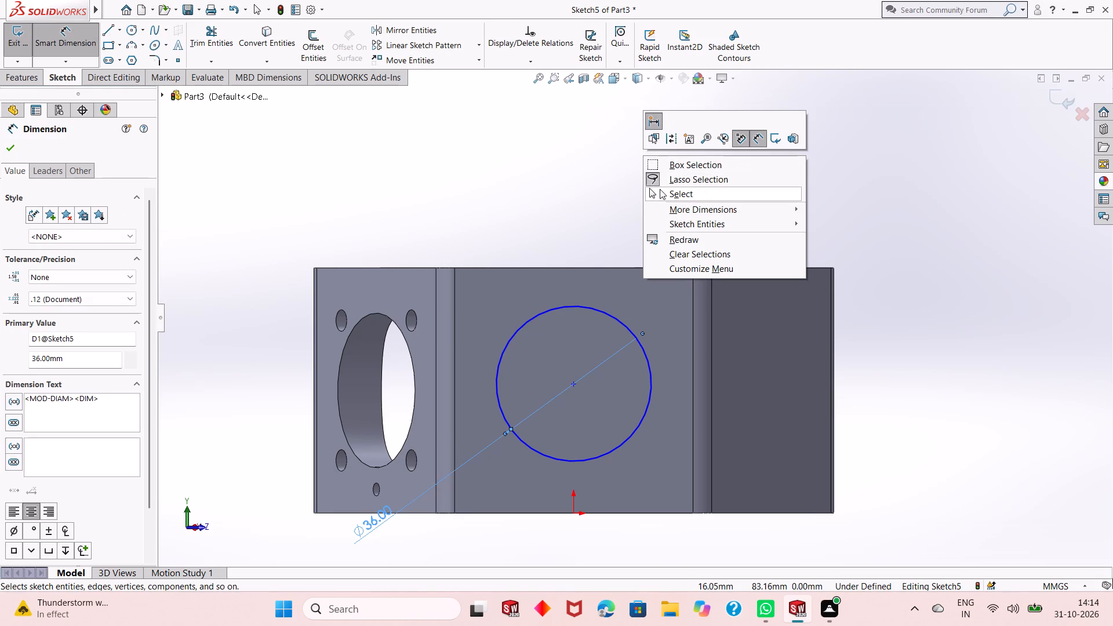
Dimension the vertical distance from the sketch origin to the 36 mm circle's centre as 36 mm.
click(660, 189)
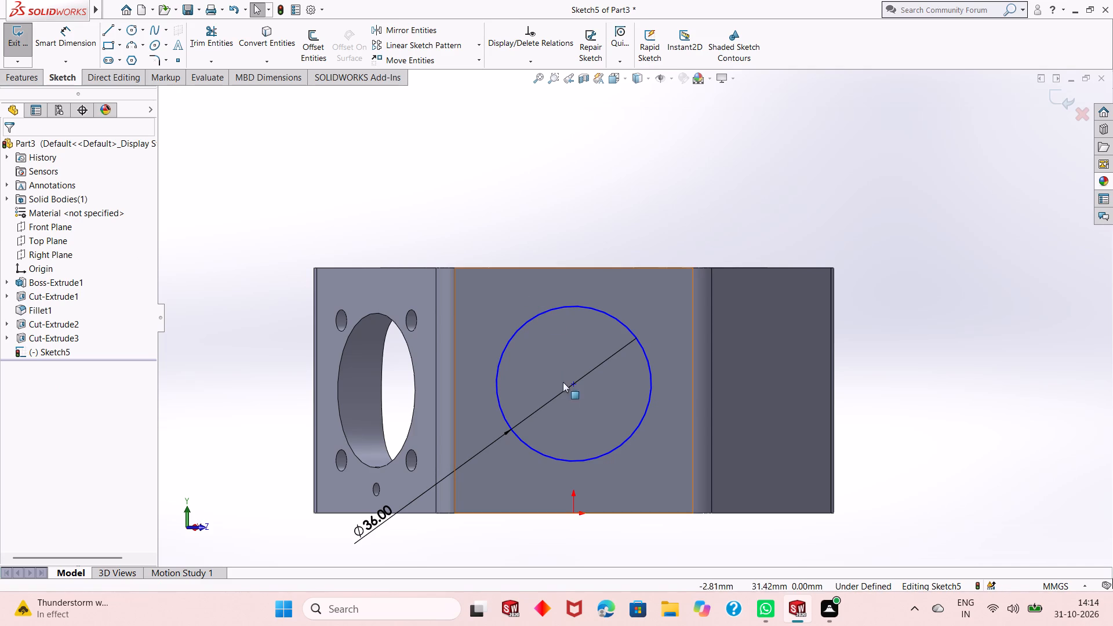
click(75, 46)
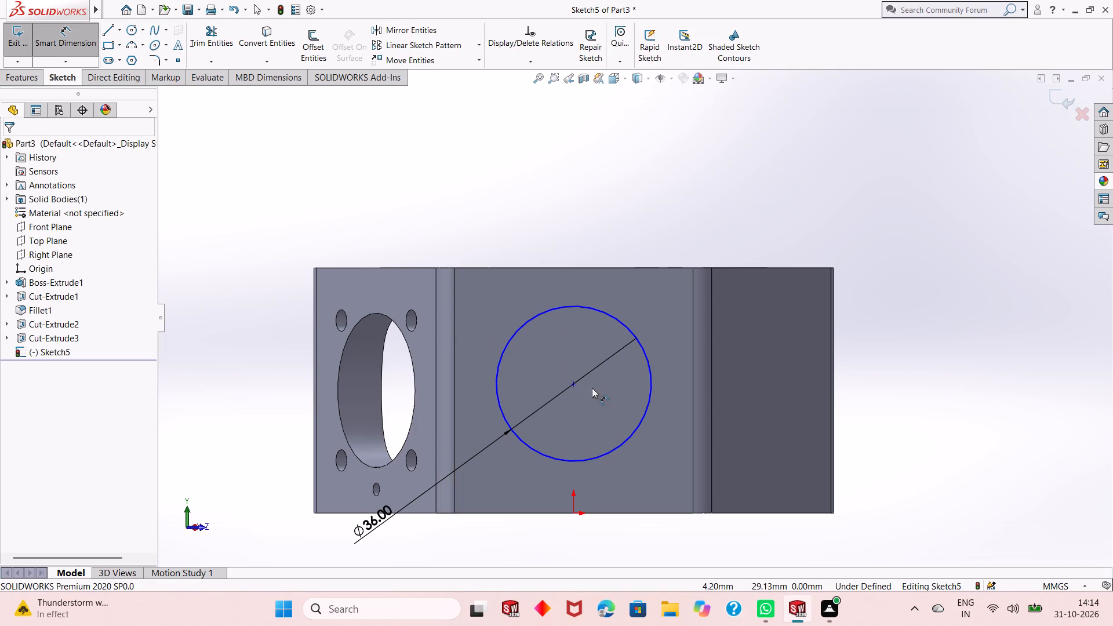
click(571, 384)
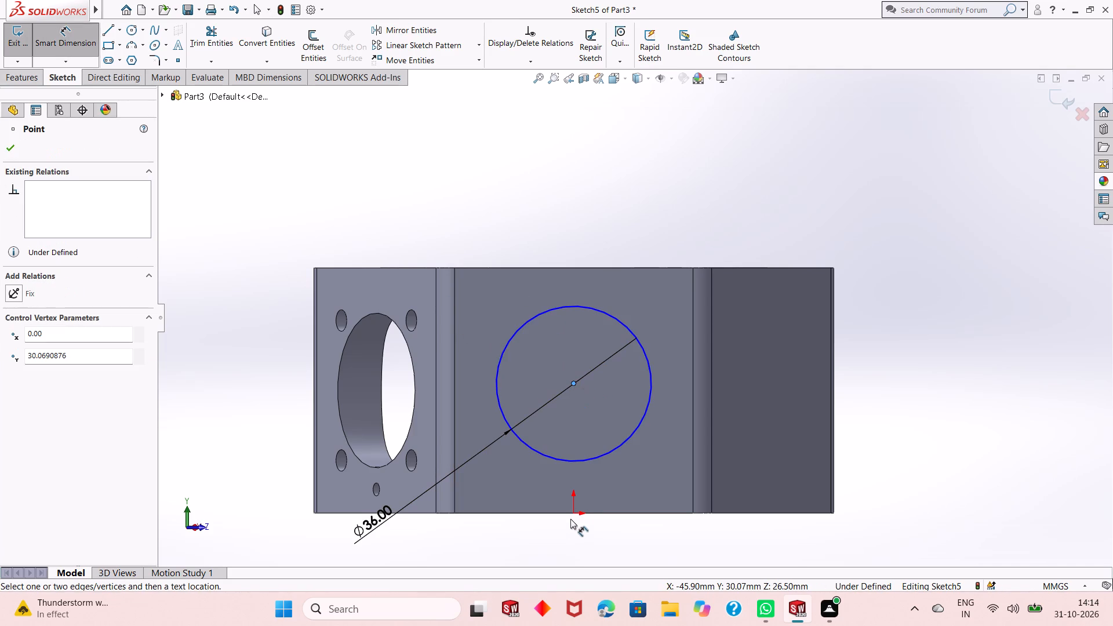
click(574, 513)
click(905, 489)
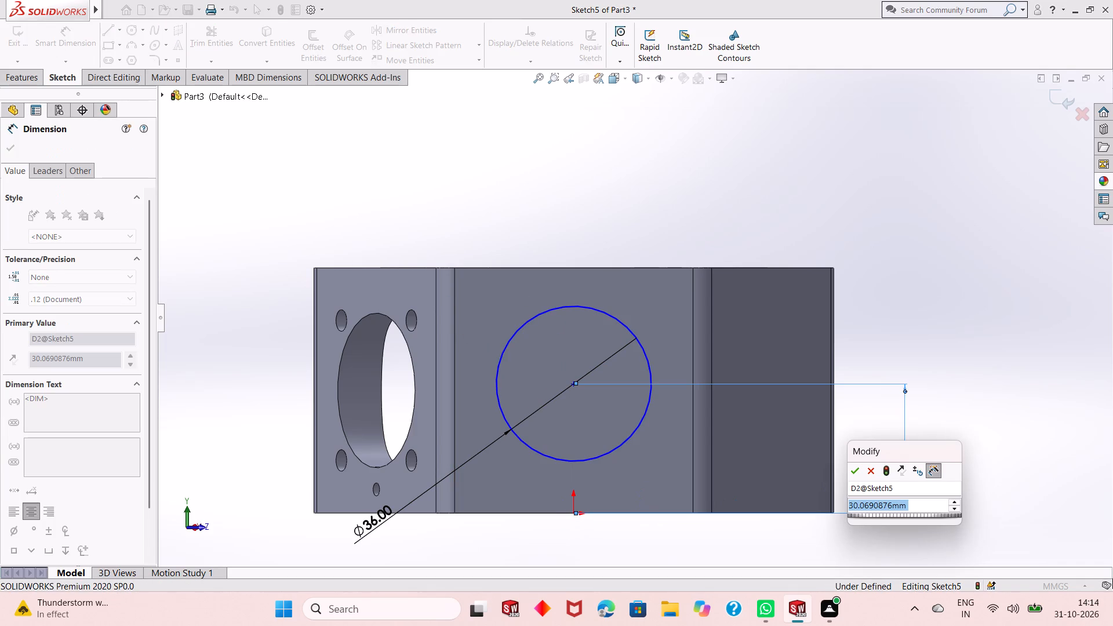
text(36)
key(Return)
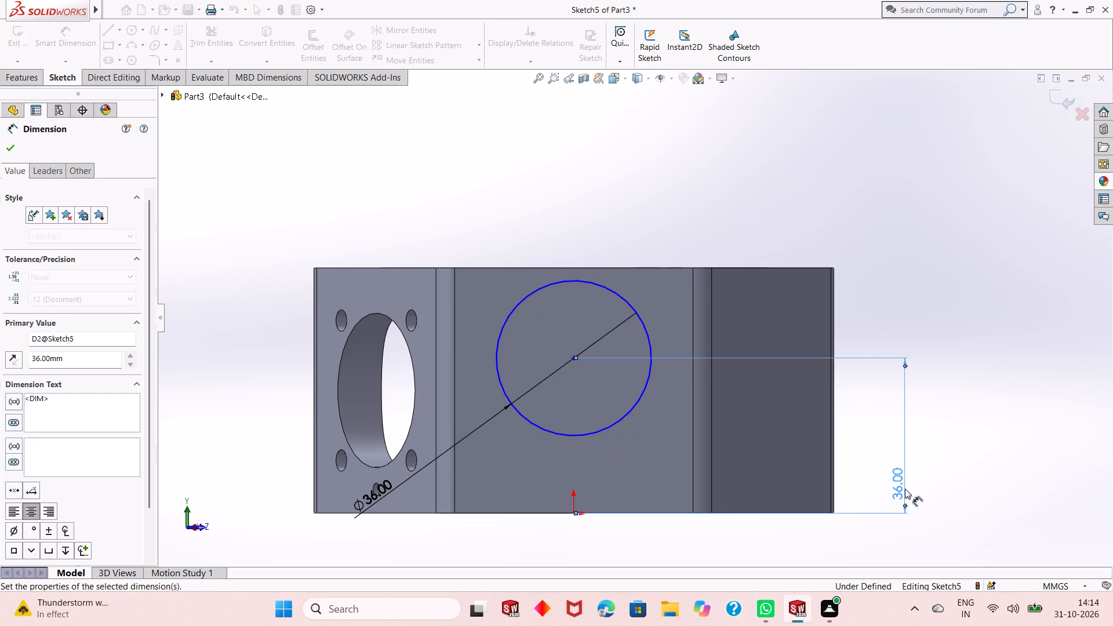
Set the circle centre's height above the origin to 57/2 mm.
double_click(905, 489)
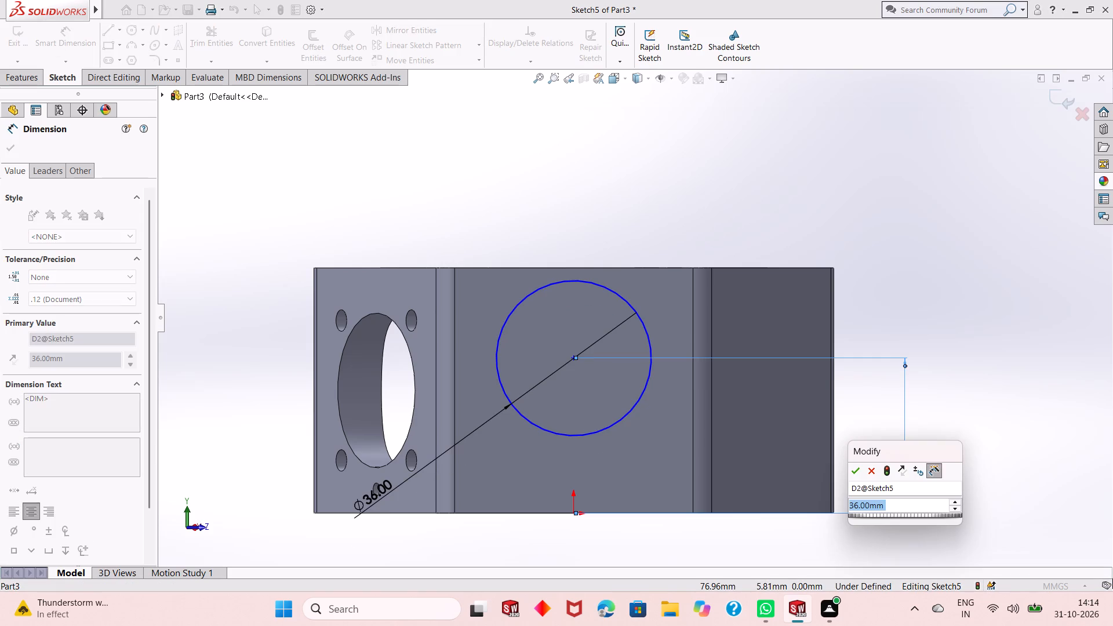
text(57/2)
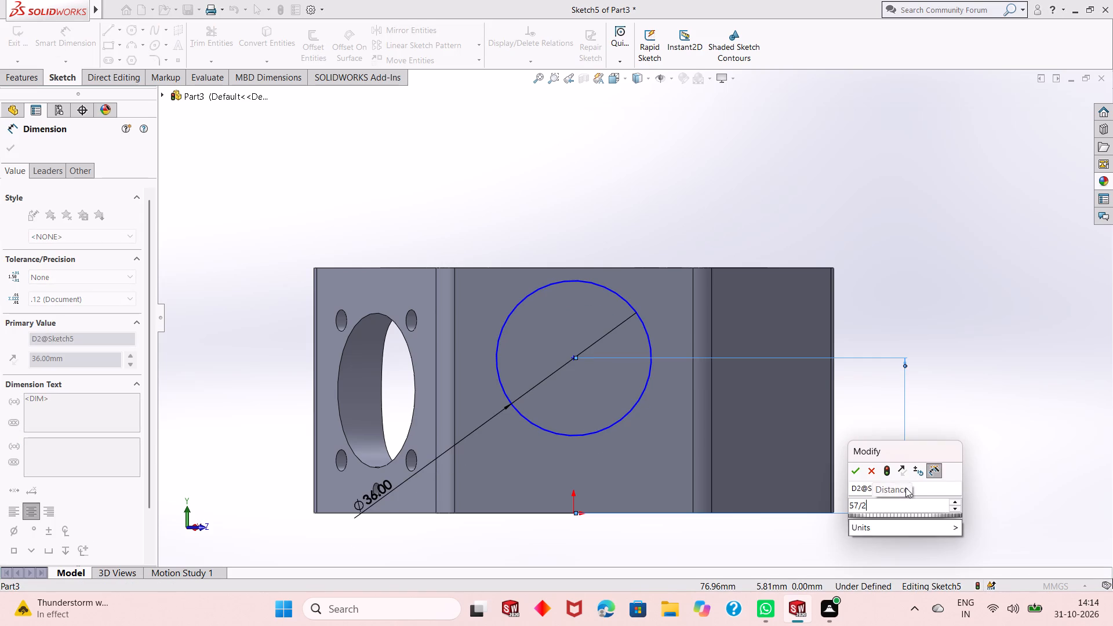
key(Return)
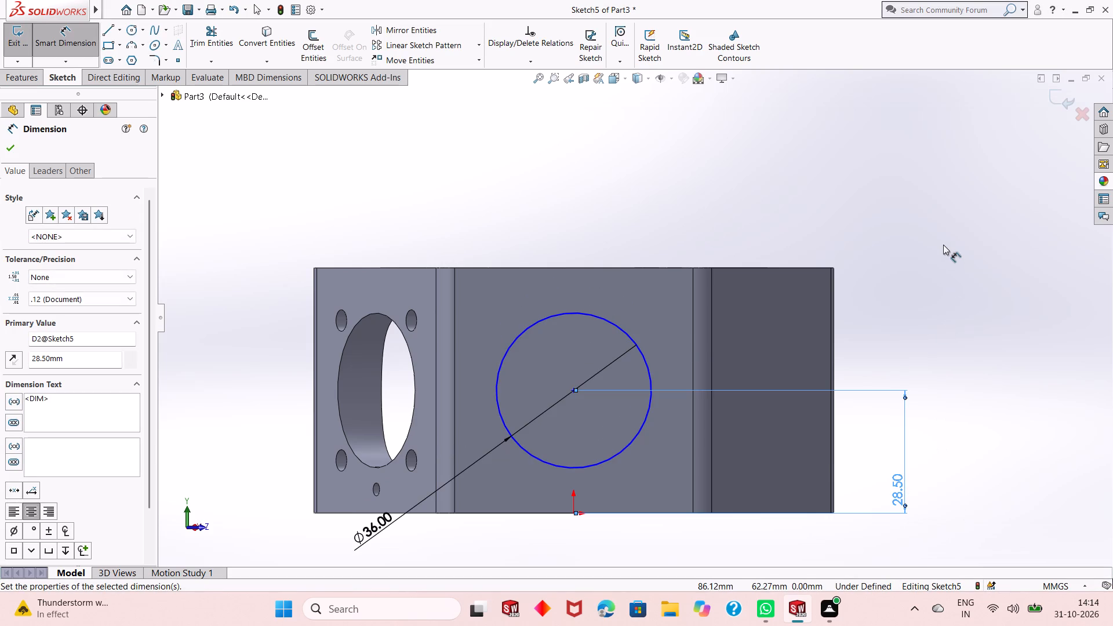
right_click(943, 245)
click(972, 282)
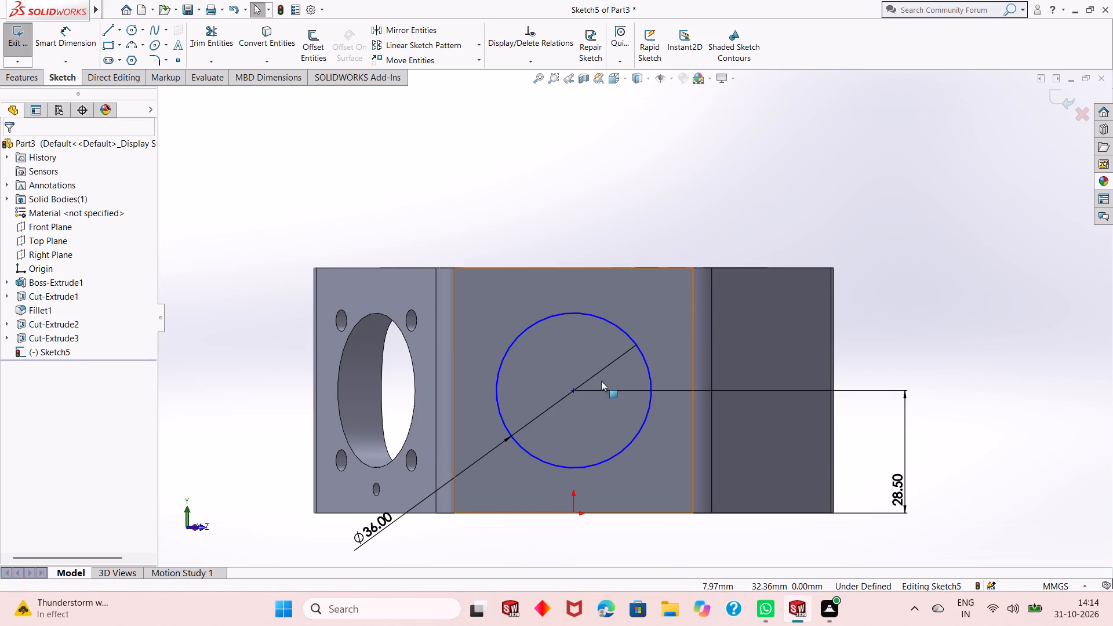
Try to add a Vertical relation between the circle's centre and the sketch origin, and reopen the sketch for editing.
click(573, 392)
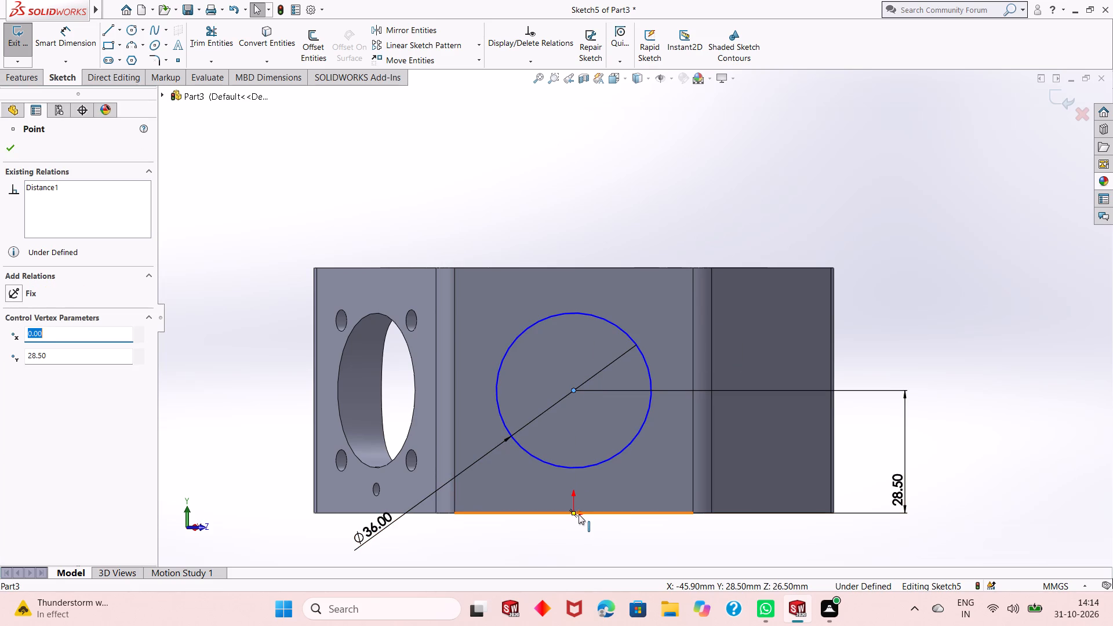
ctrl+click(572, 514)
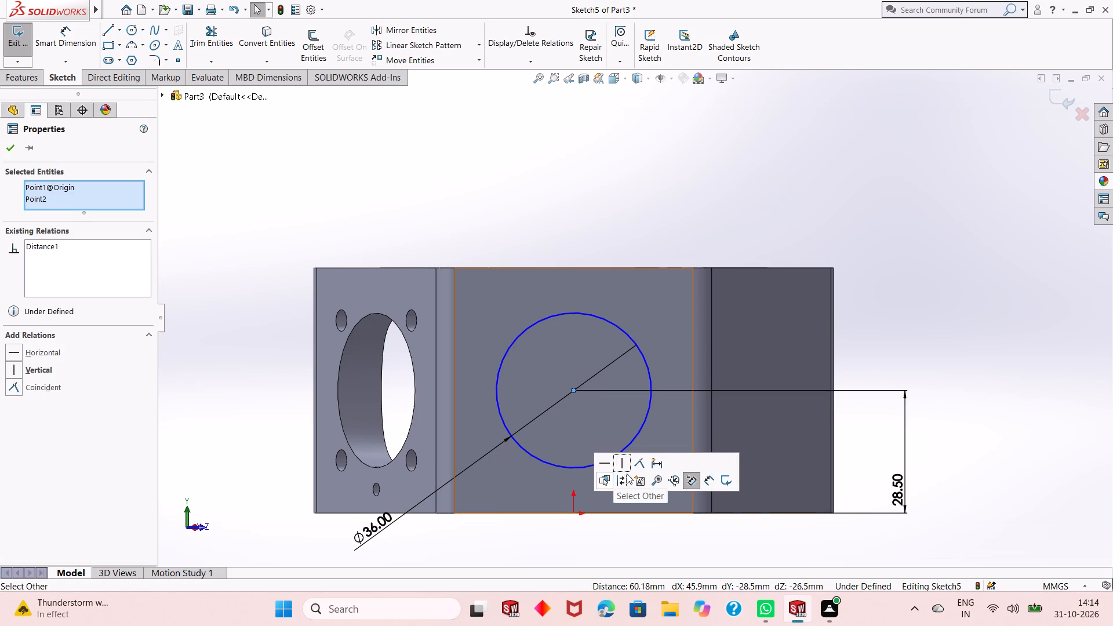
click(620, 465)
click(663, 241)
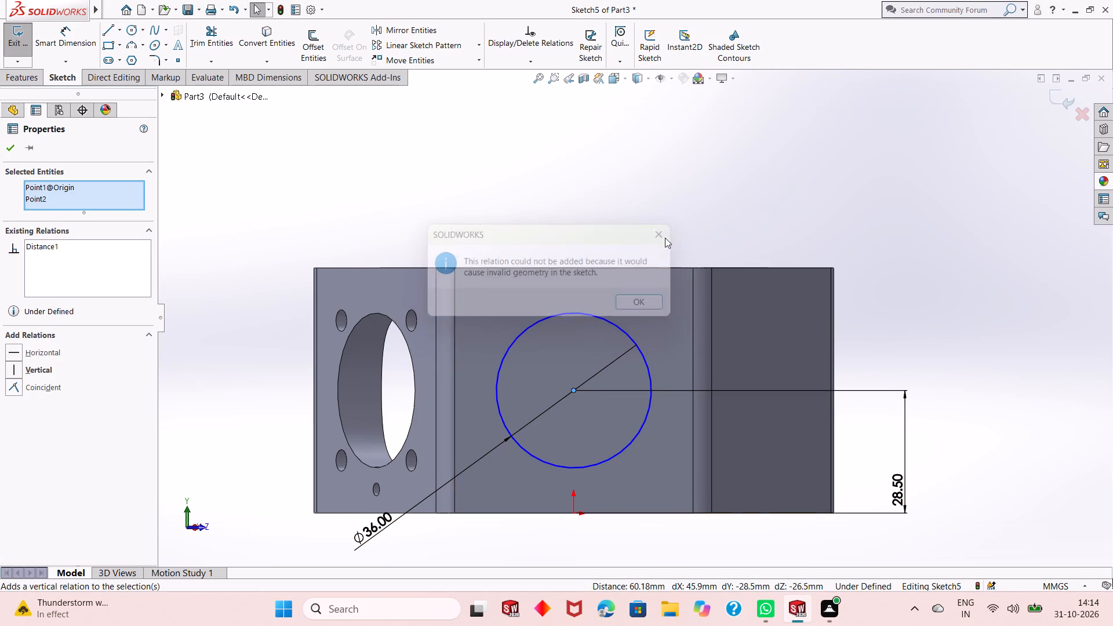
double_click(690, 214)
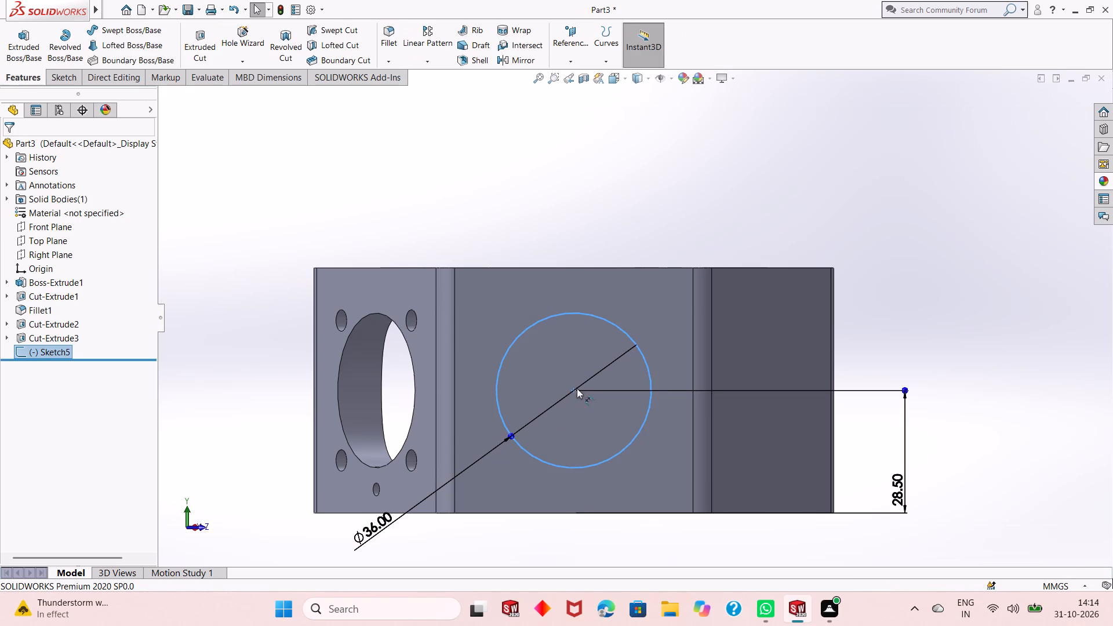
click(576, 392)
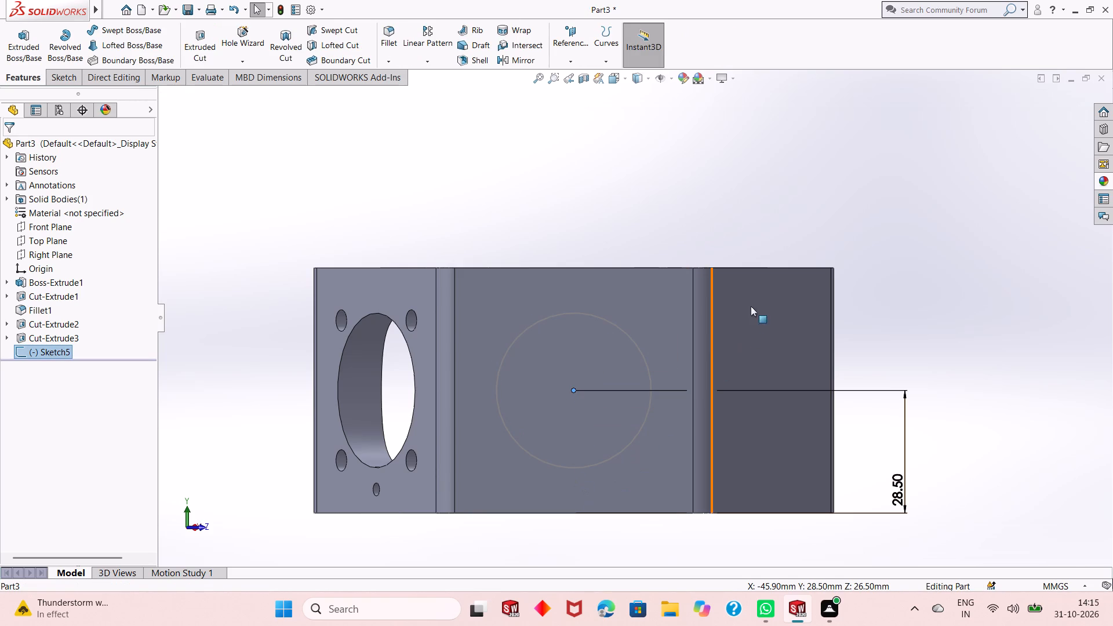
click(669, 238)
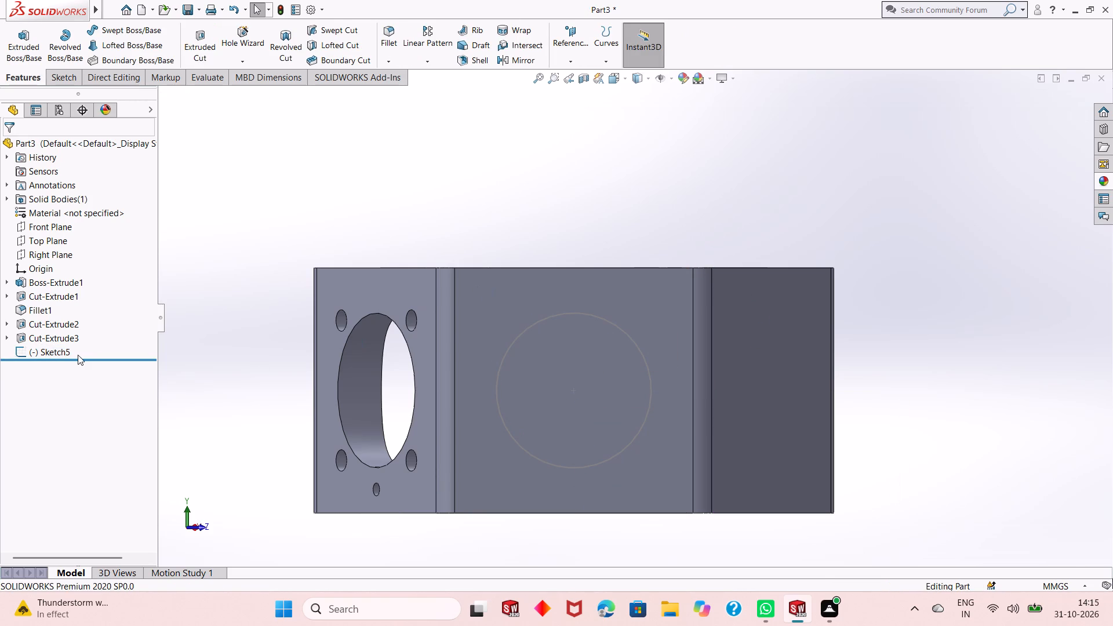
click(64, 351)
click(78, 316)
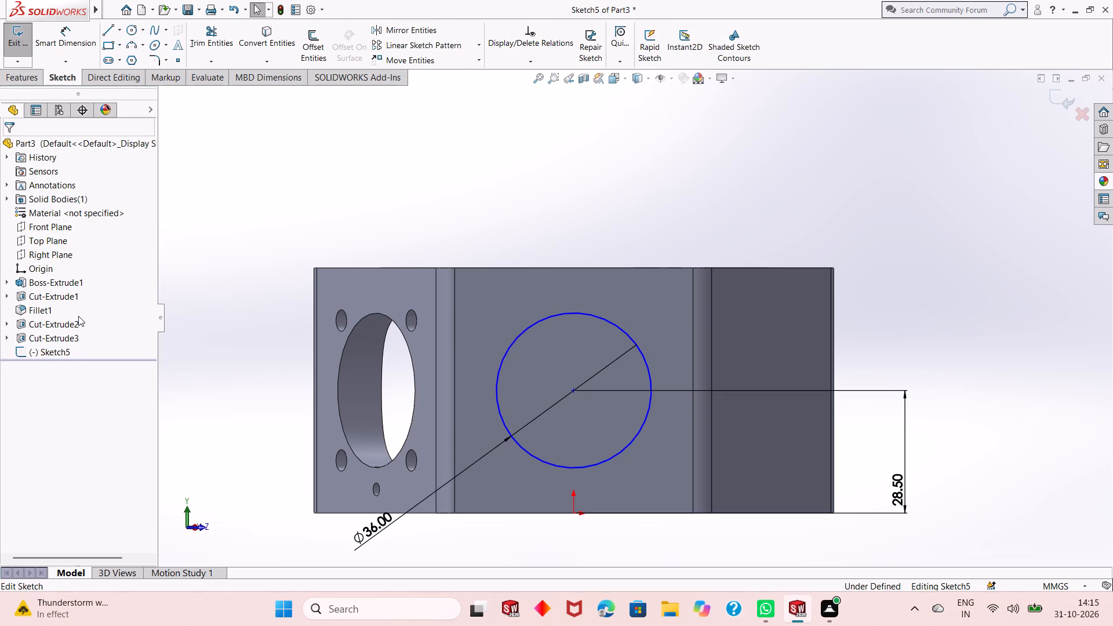
Add a Vertical relation between the 36 mm circle's centre and the sketch origin.
click(586, 208)
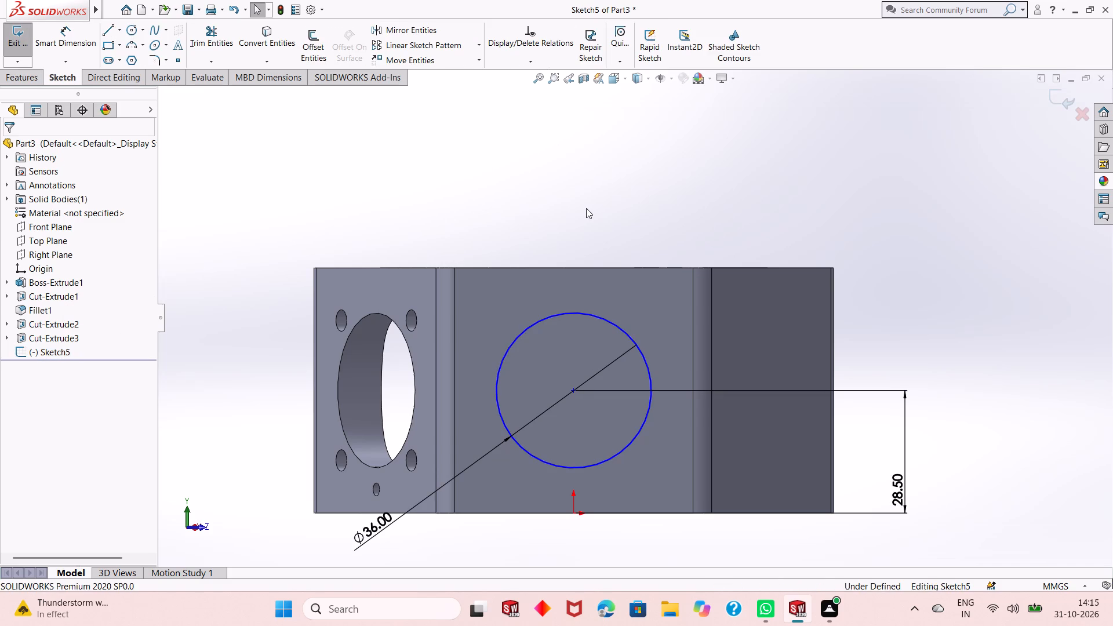
click(572, 391)
ctrl+click(576, 514)
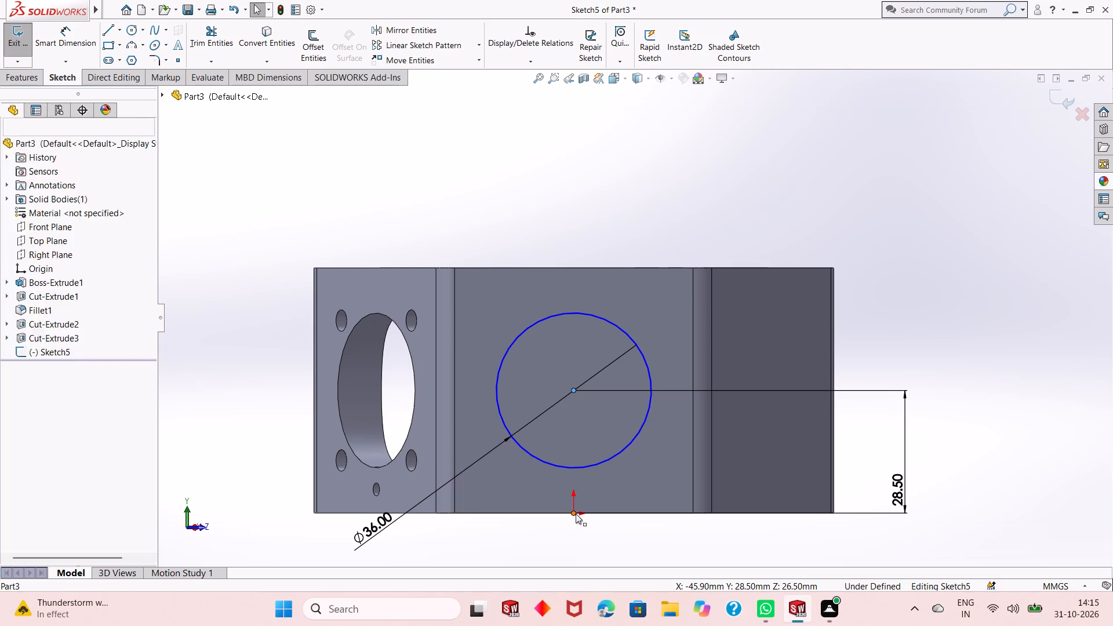
click(630, 464)
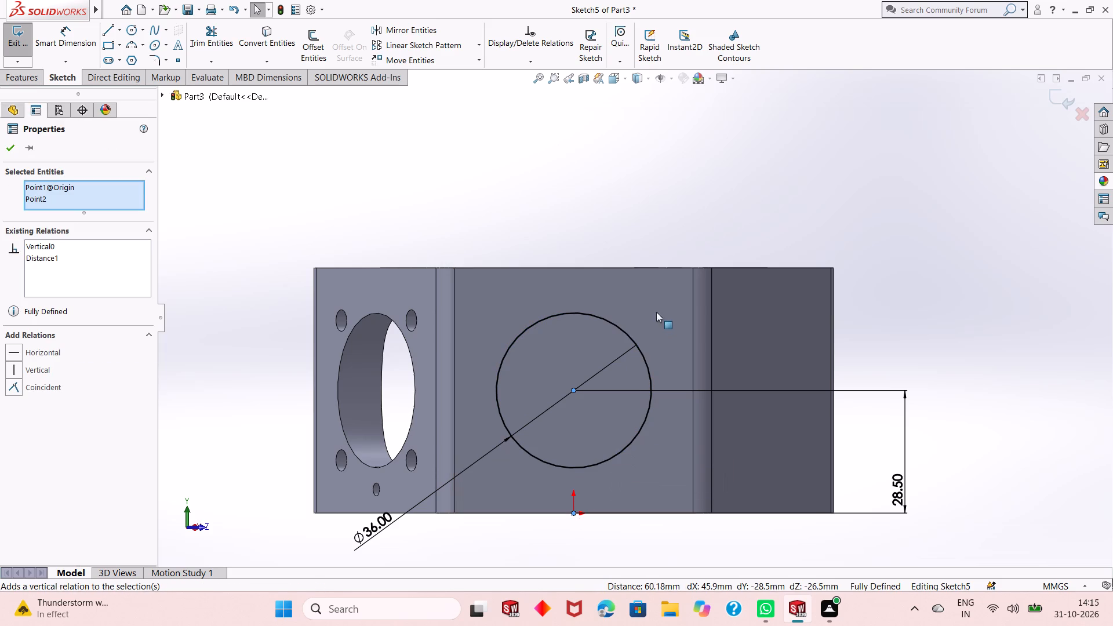
click(657, 222)
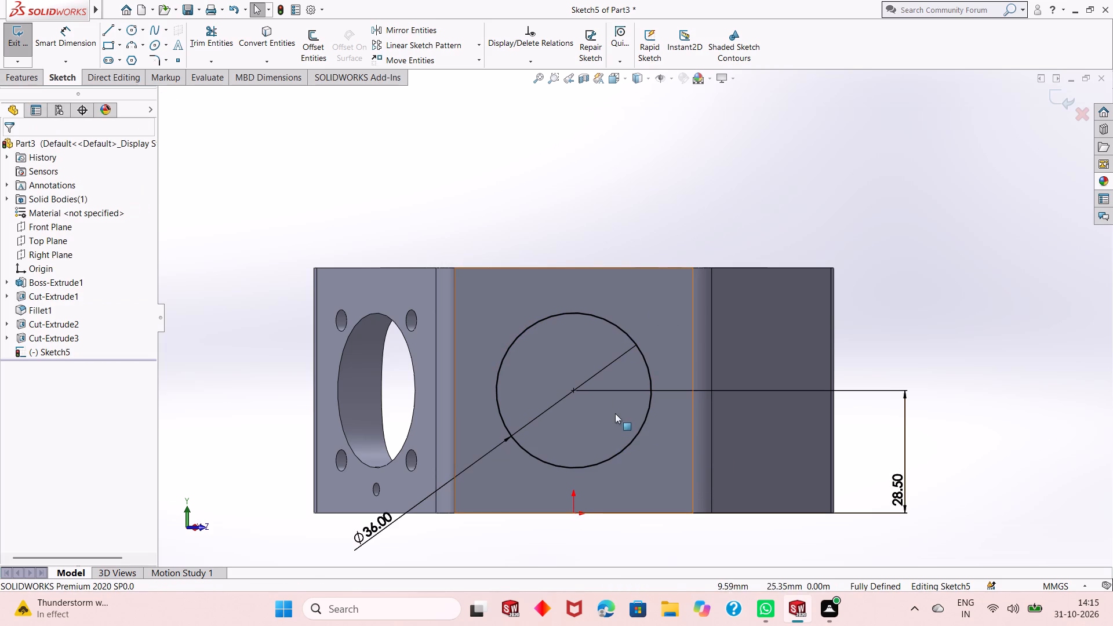
Sketch a second circle about 42 mm in diameter, concentric with the 36 mm circle.
scroll(610, 461, down, 2)
scroll(609, 462, up, 2)
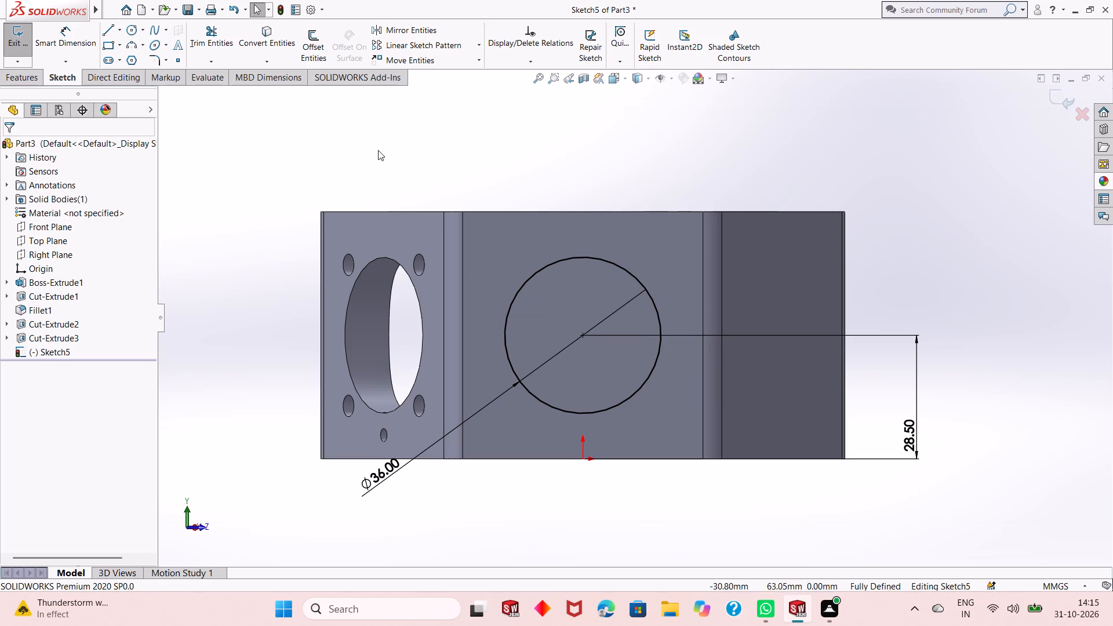
click(136, 27)
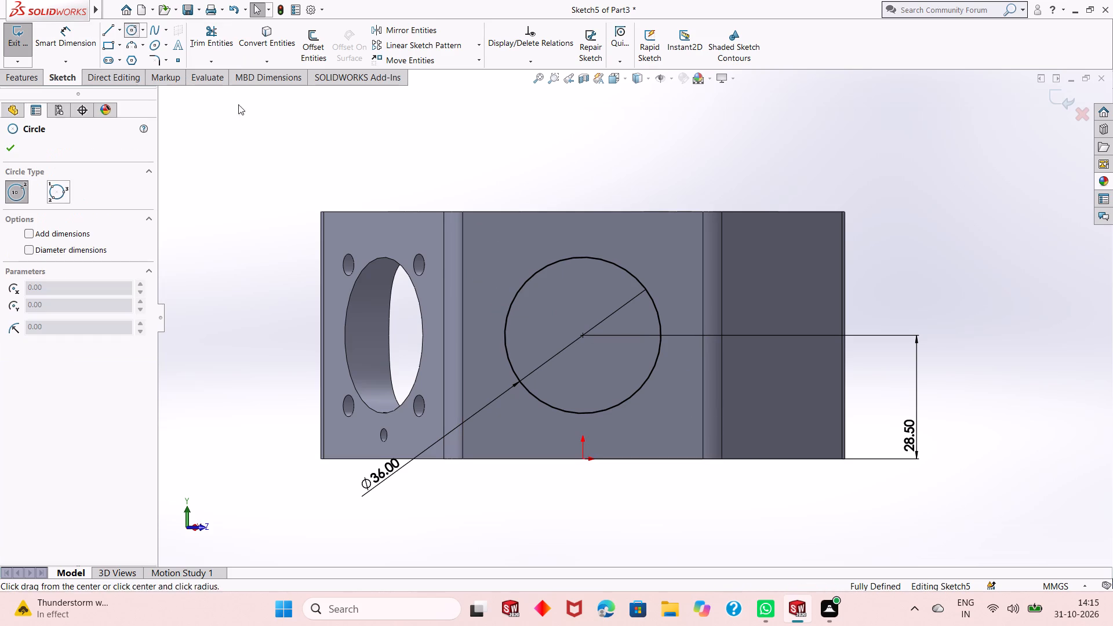
click(584, 334)
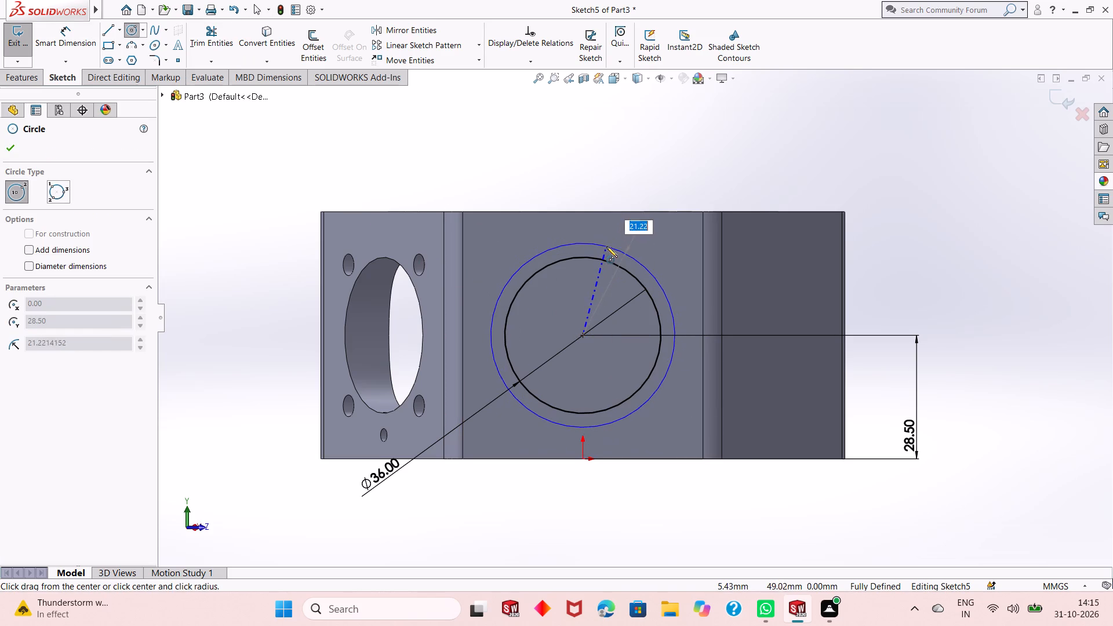
click(606, 247)
right_click(542, 161)
click(572, 166)
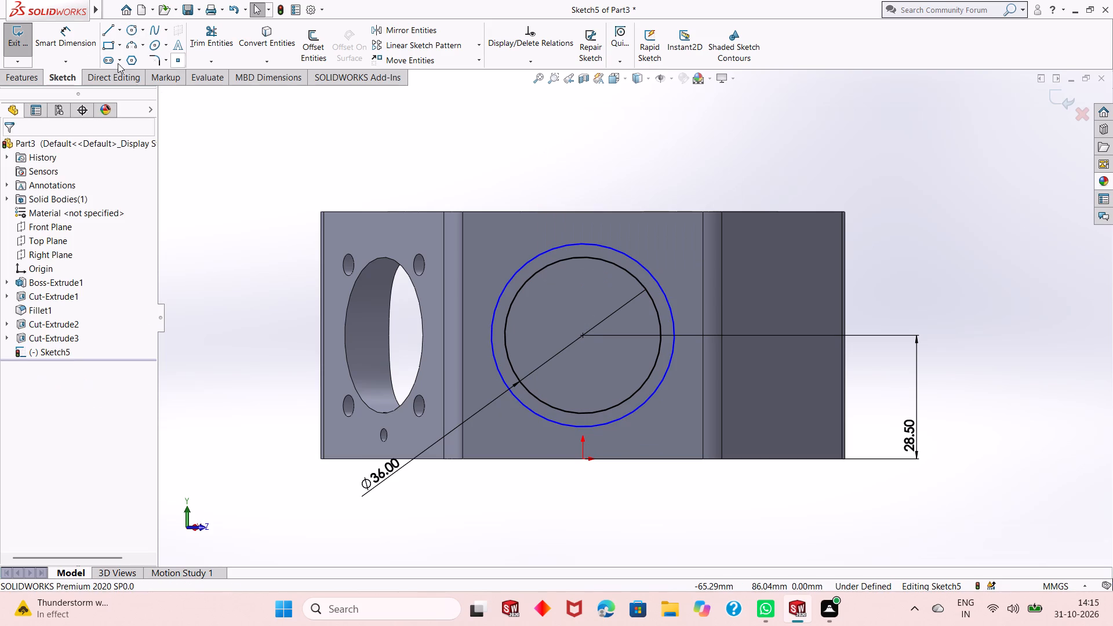
Dimension the outer concentric circle's diameter as 46 mm.
click(63, 41)
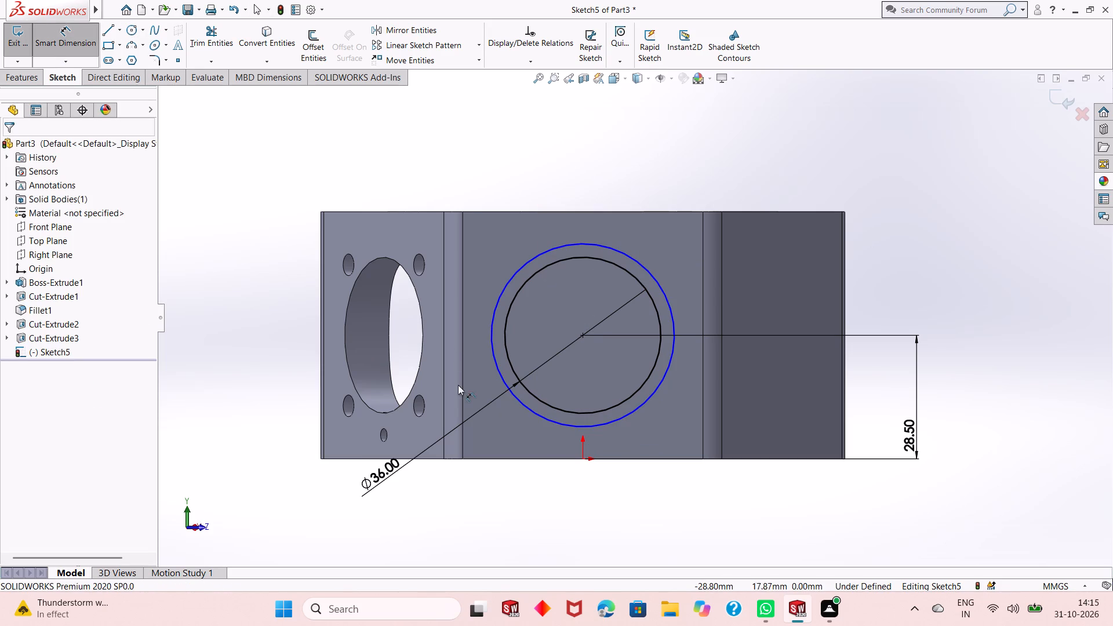
click(535, 418)
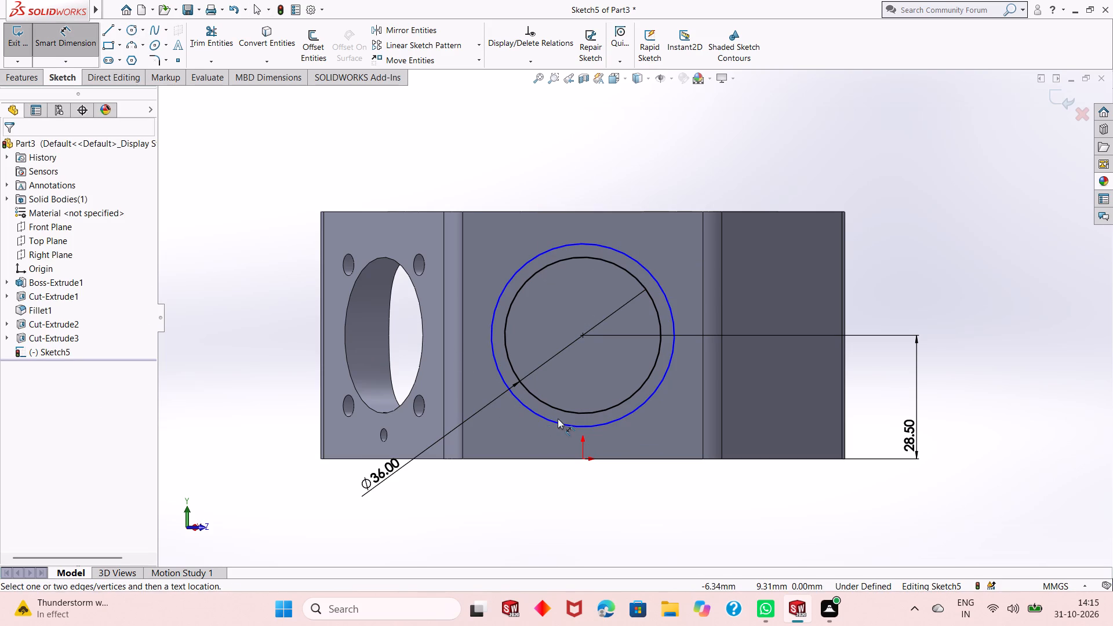
click(558, 421)
click(739, 505)
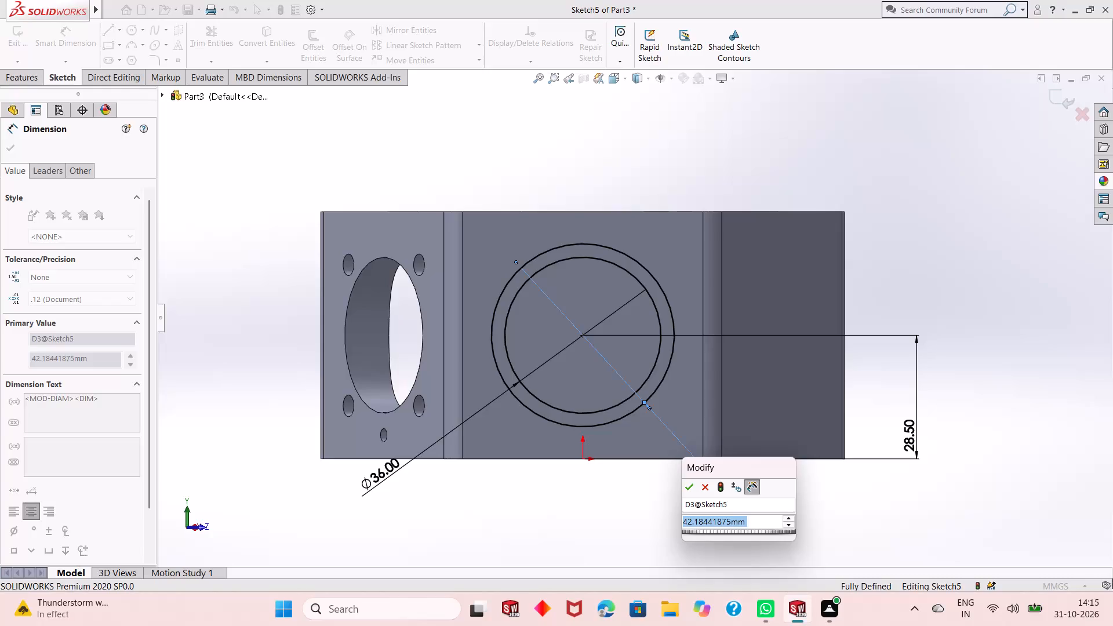
text(46)
key(Return)
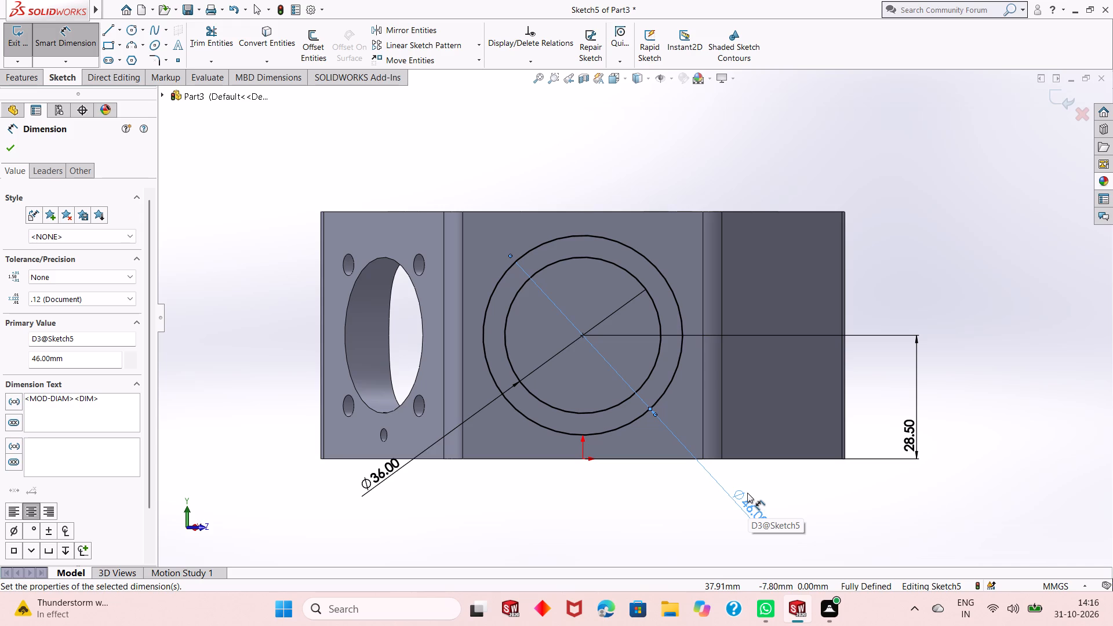
scroll(685, 449, up, 1)
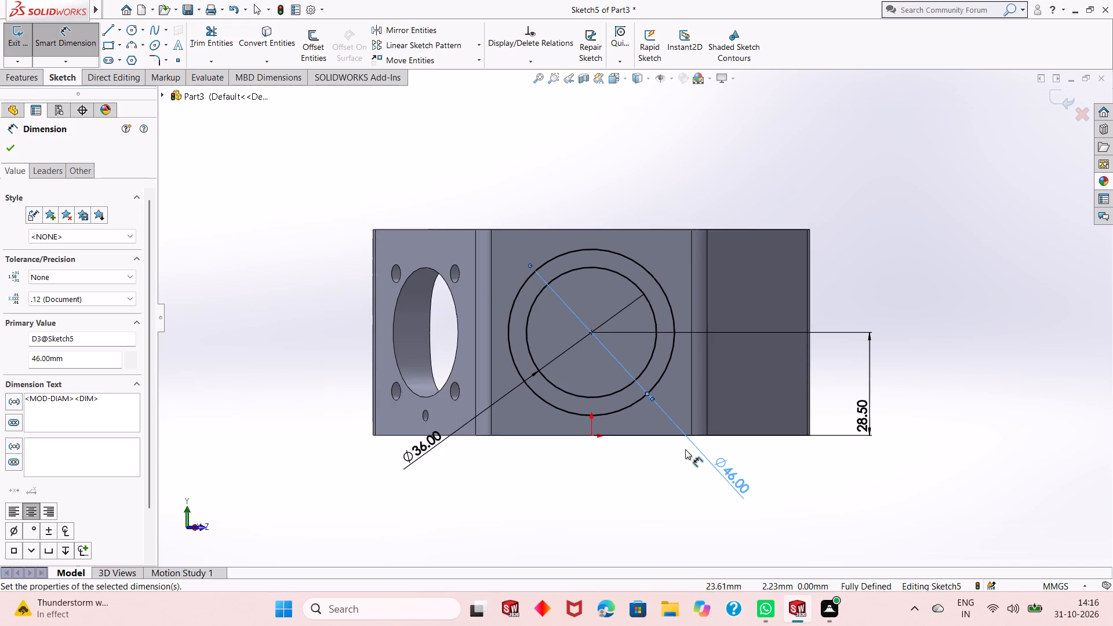
scroll(594, 423, down, 1)
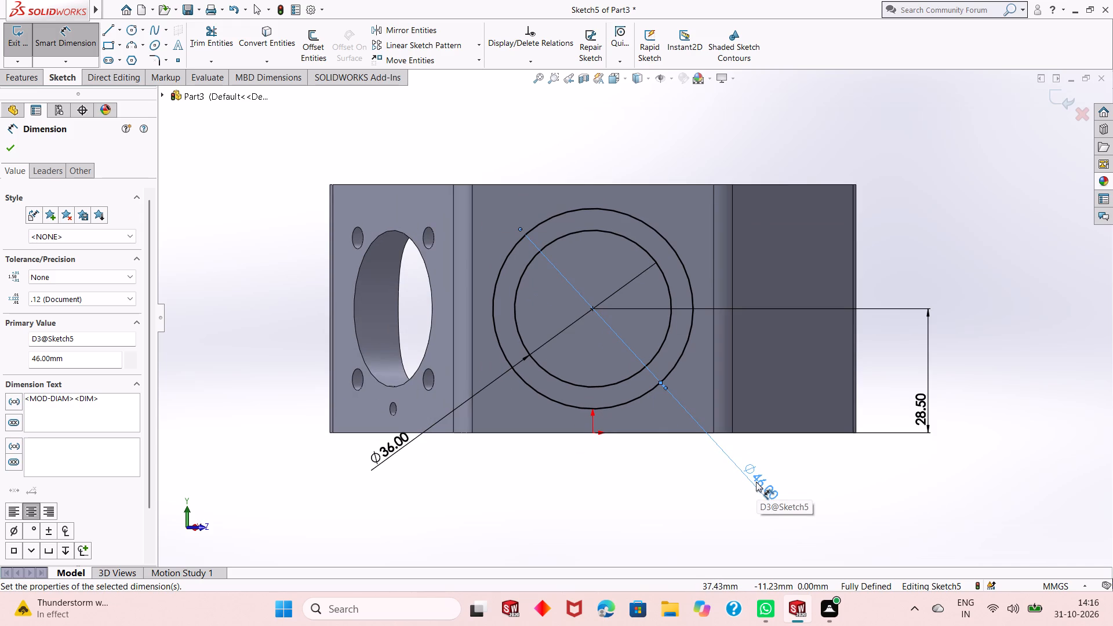
scroll(561, 297, up, 1)
scroll(583, 253, down, 3)
scroll(582, 275, up, 1)
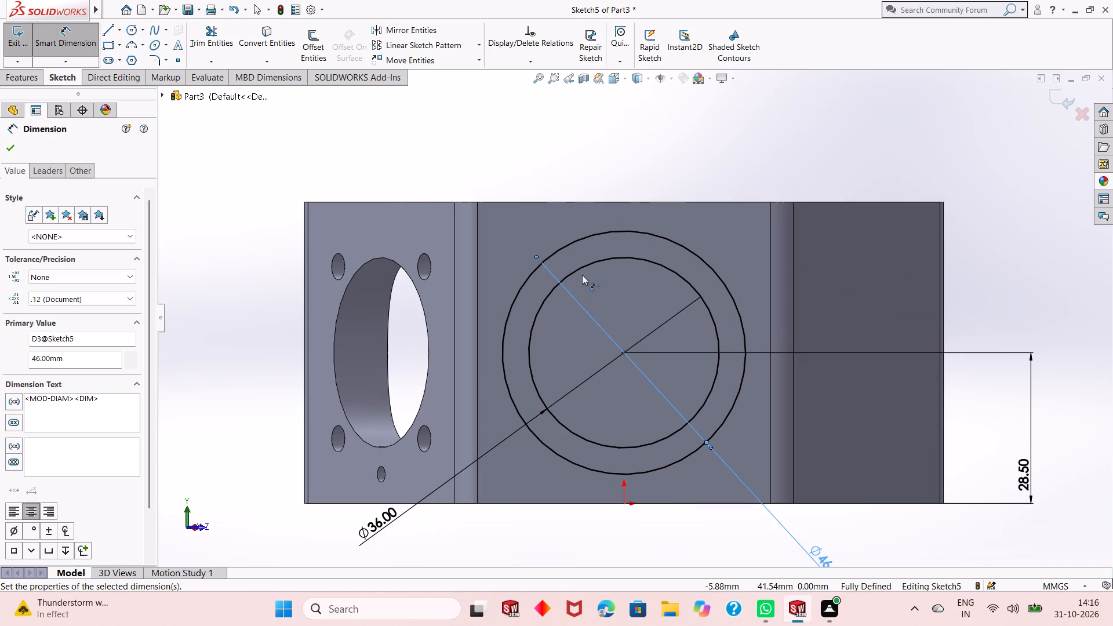
right_click(599, 155)
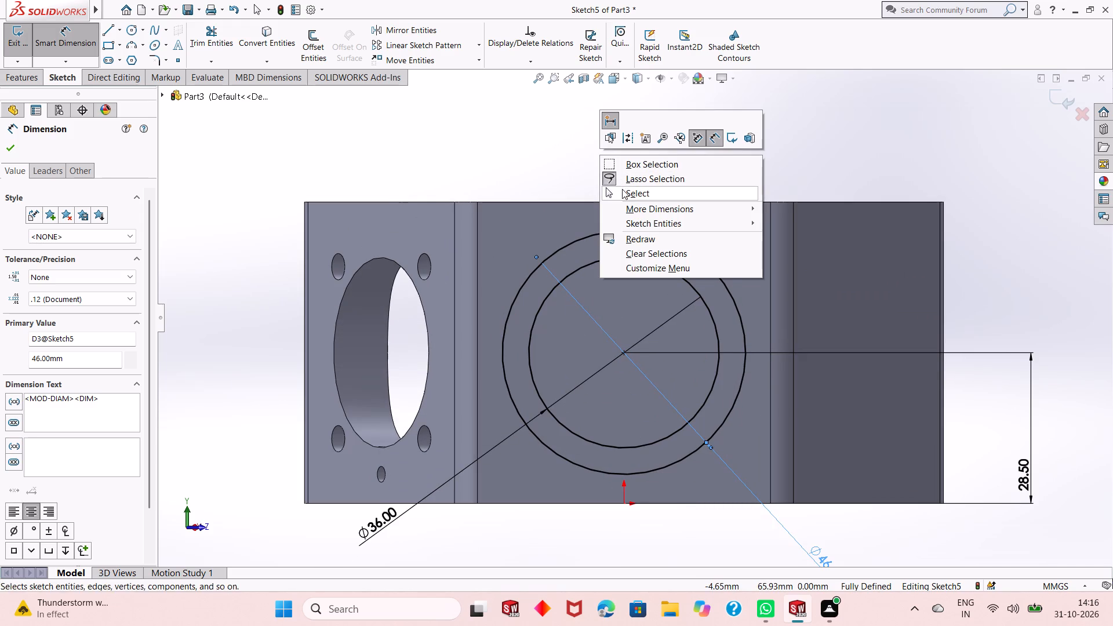
click(622, 189)
Convert the 46 mm circle to construction geometry.
click(622, 230)
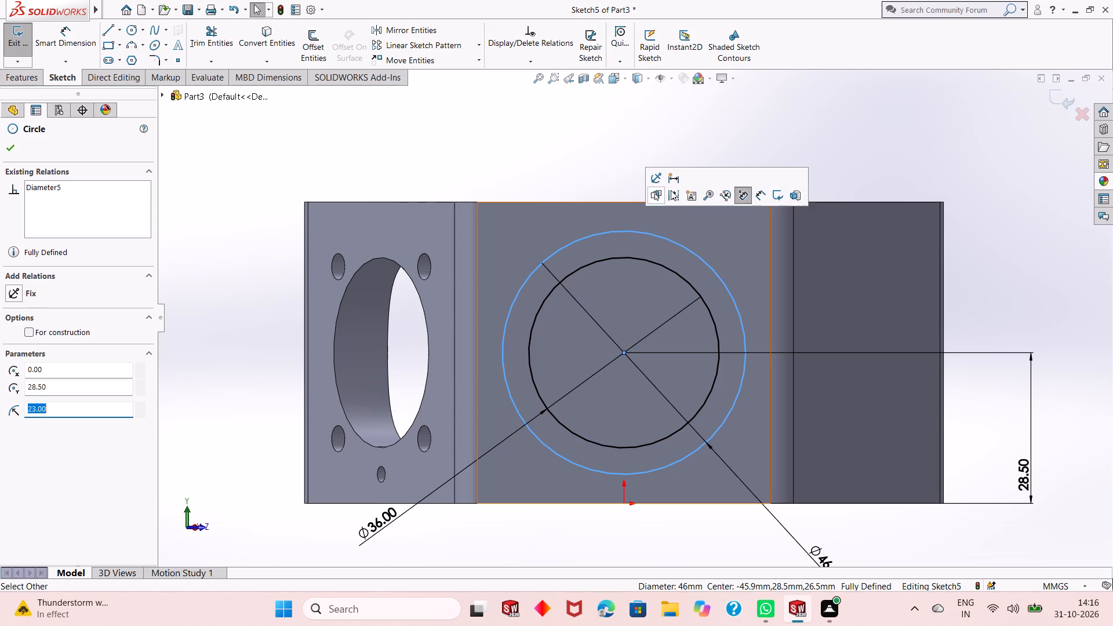
click(671, 190)
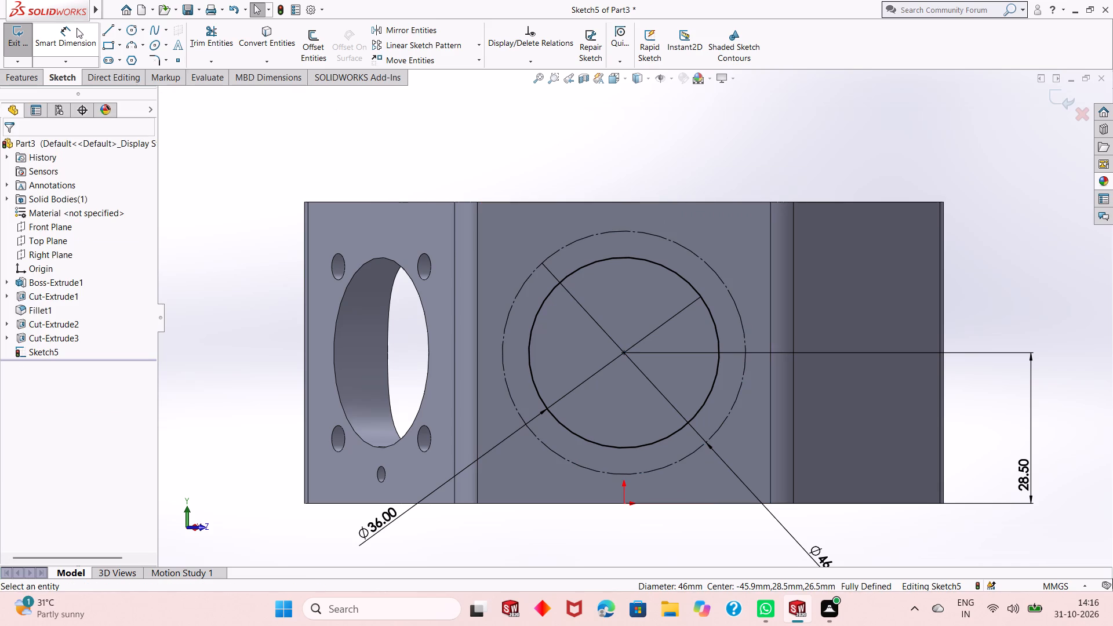
Sketch a diagonal centerline about 29 mm long from the concentric circles' centre outward past the 46 mm construction circle, up toward the positive Z side.
click(128, 28)
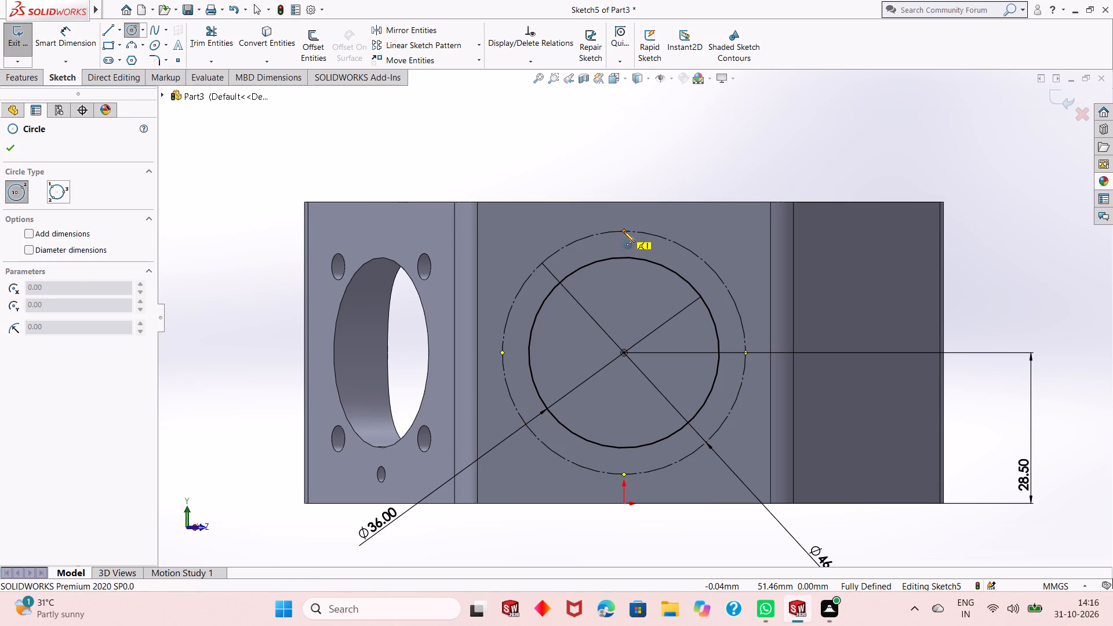
click(119, 33)
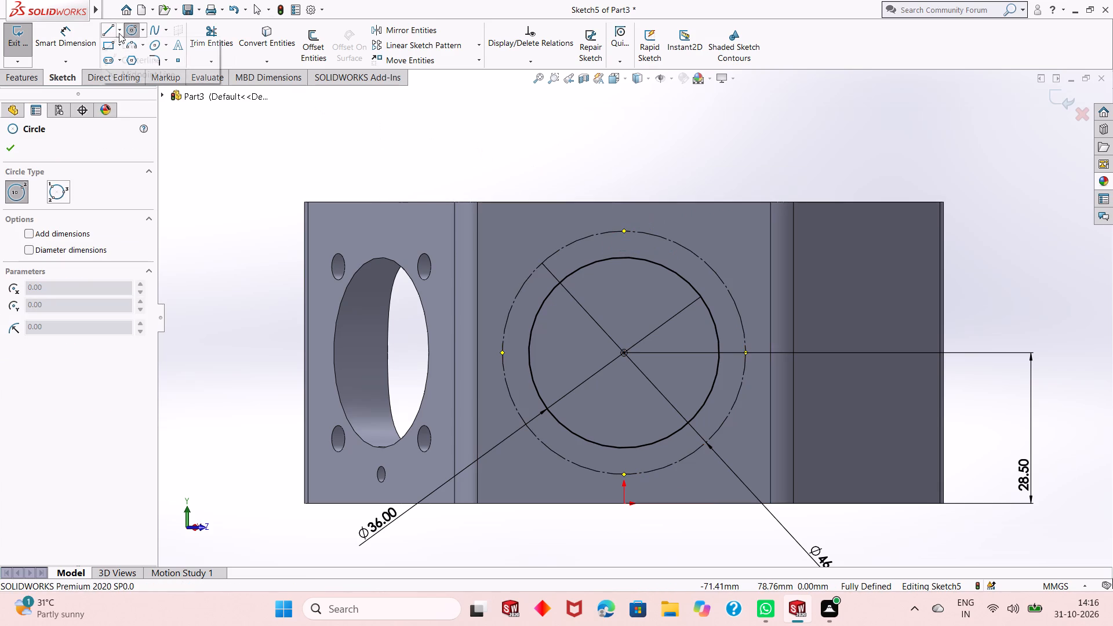
click(129, 57)
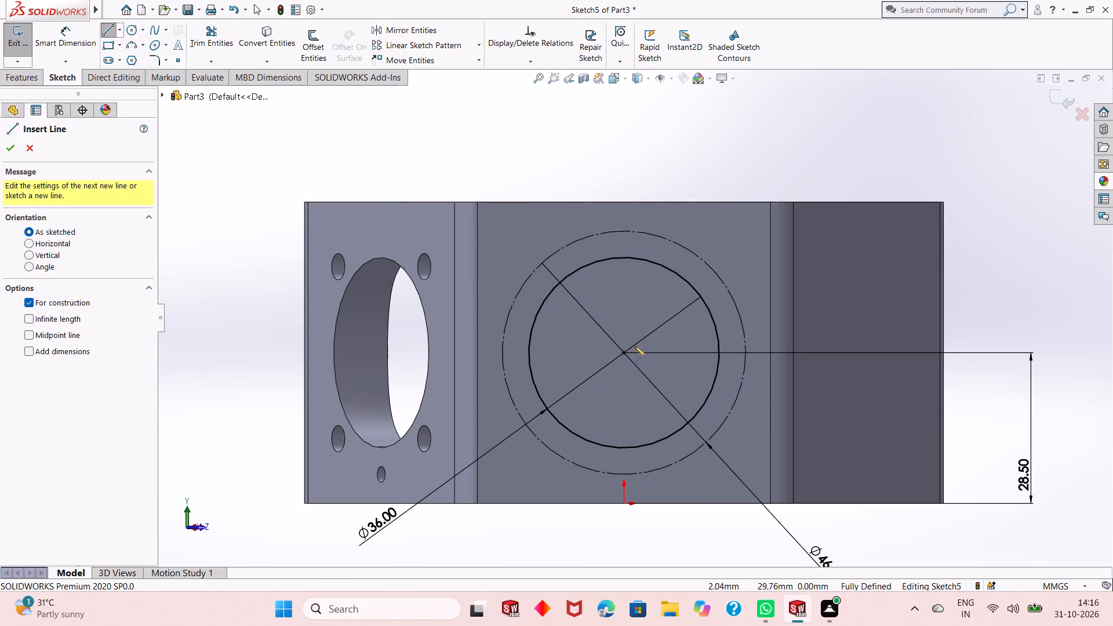
click(624, 352)
click(734, 245)
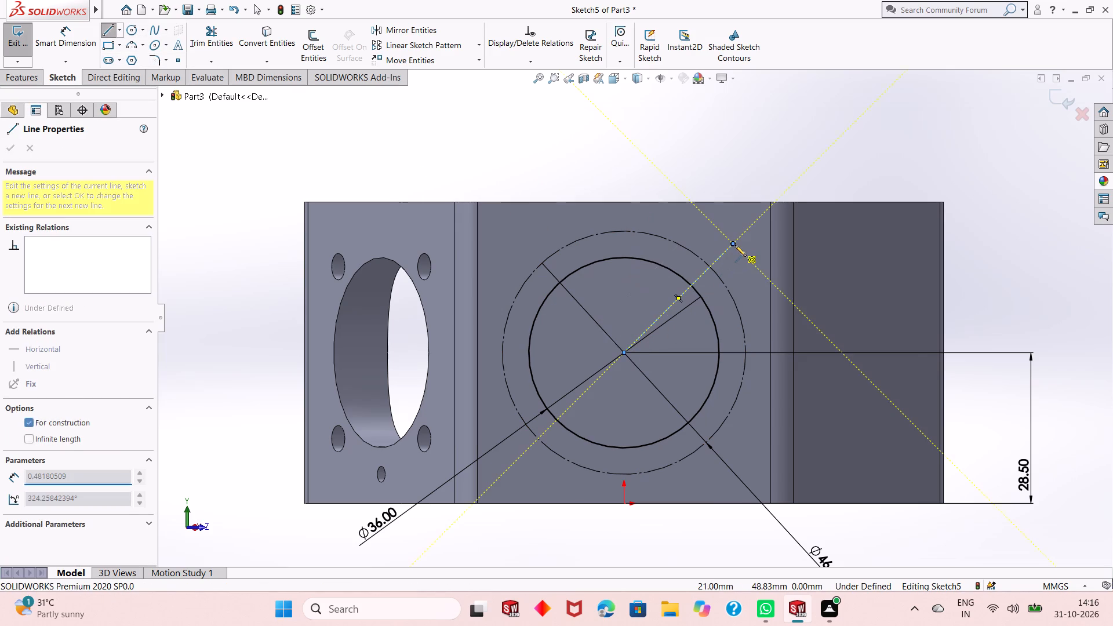
right_click(735, 245)
click(750, 257)
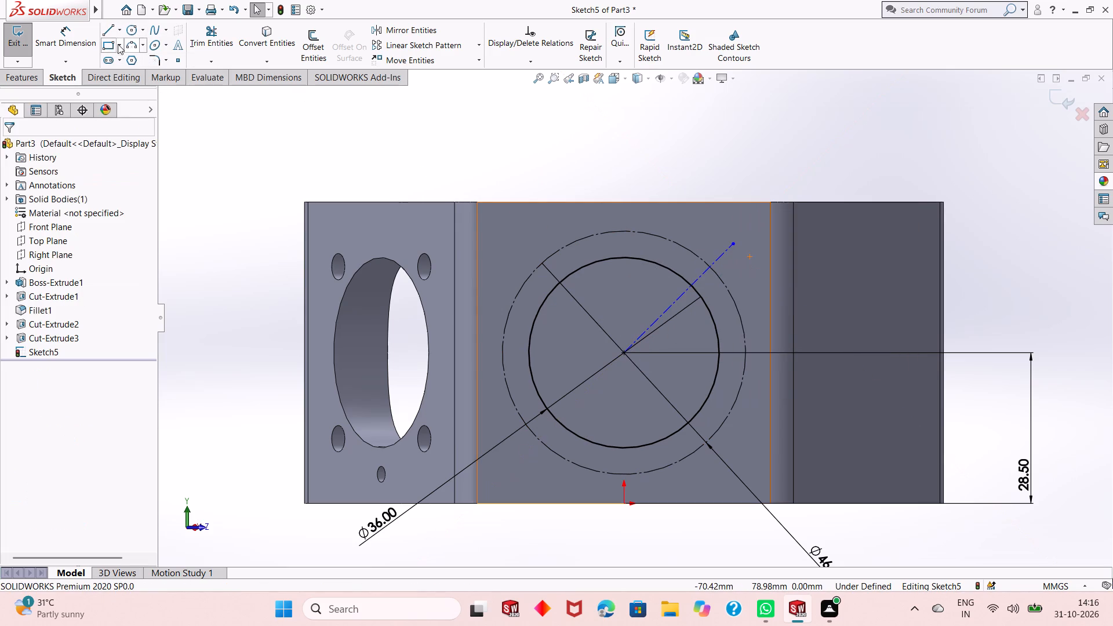
Dimension the angle between the diagonal centerline and the vertical through the circles' centre as 45 degrees.
click(71, 39)
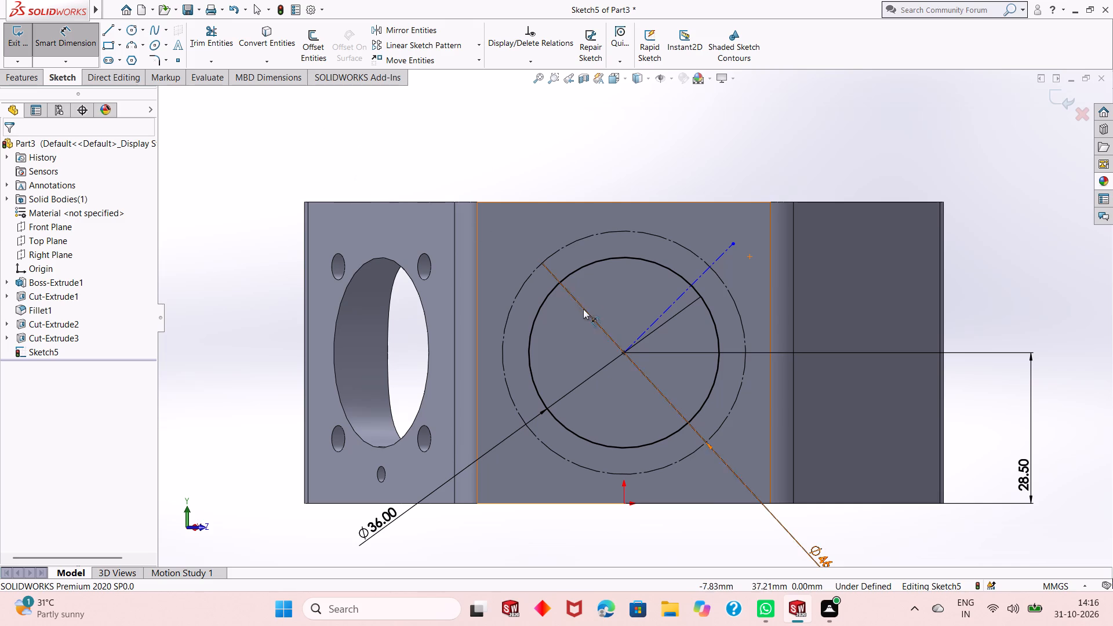
click(701, 274)
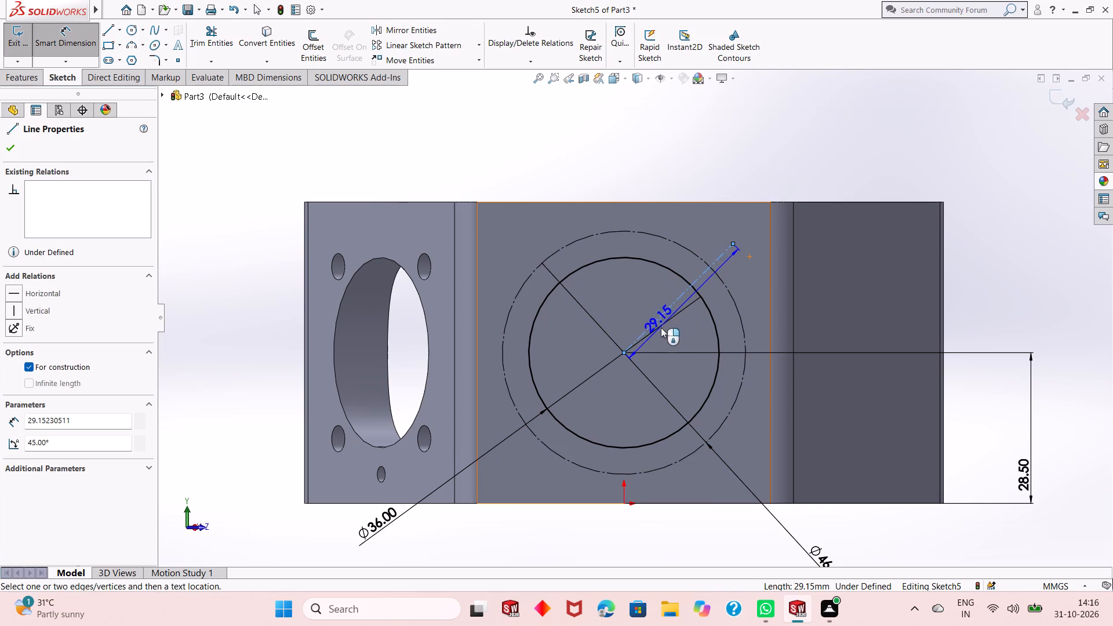
click(623, 353)
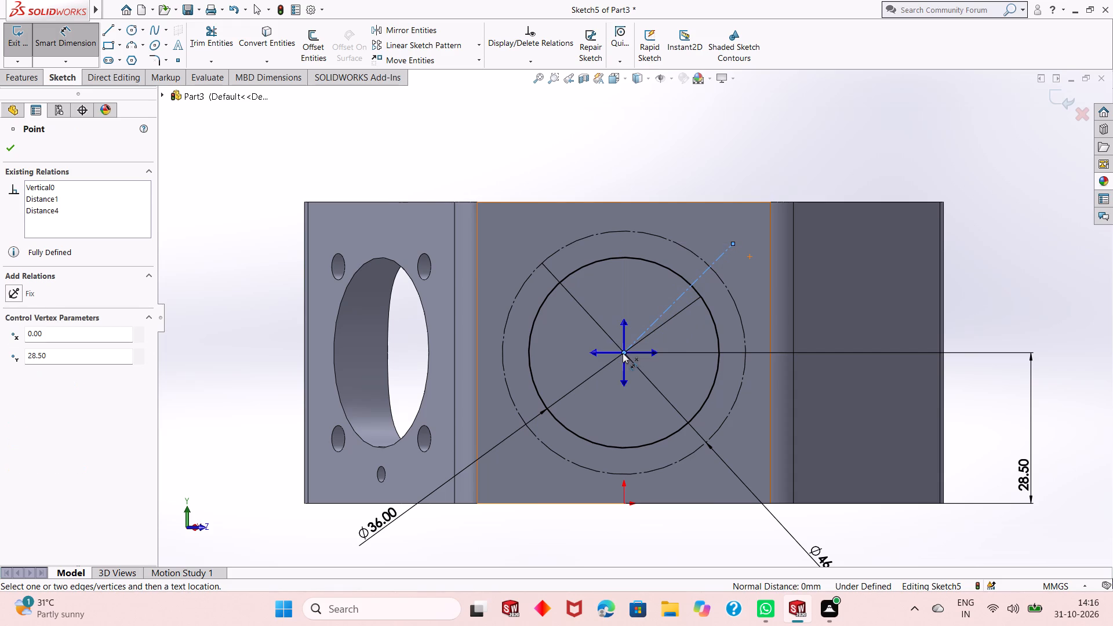
click(624, 324)
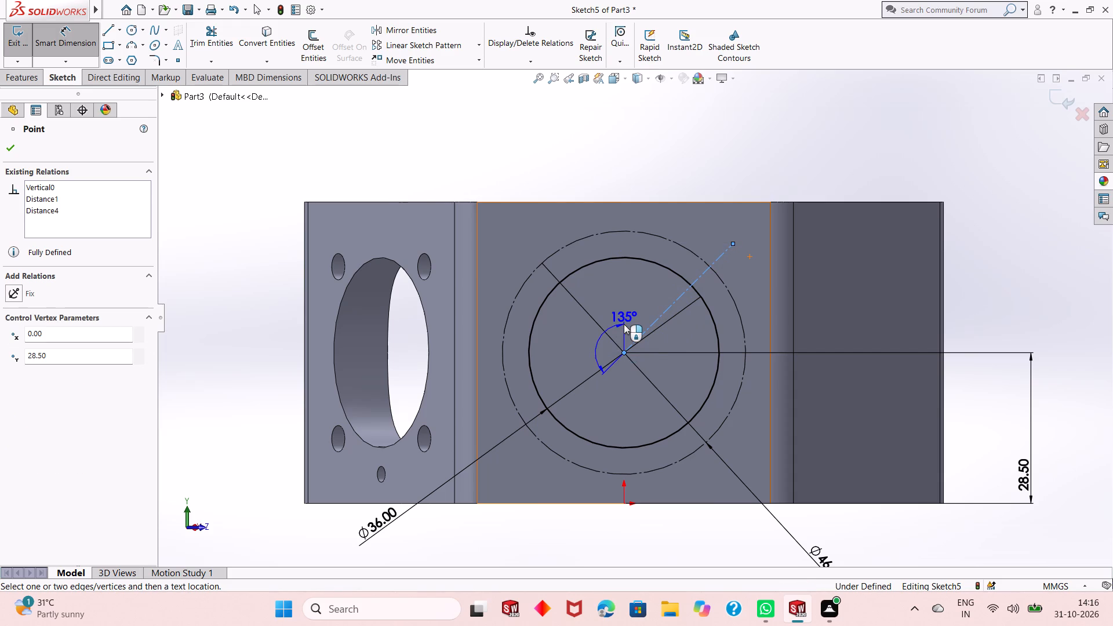
click(657, 298)
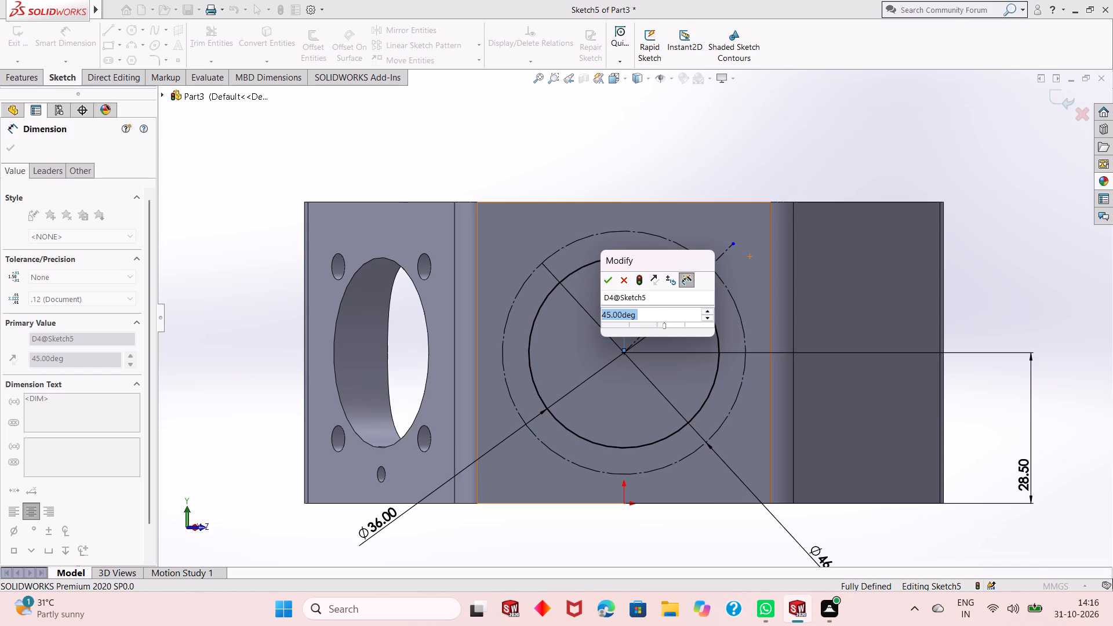
text(45)
key(Return)
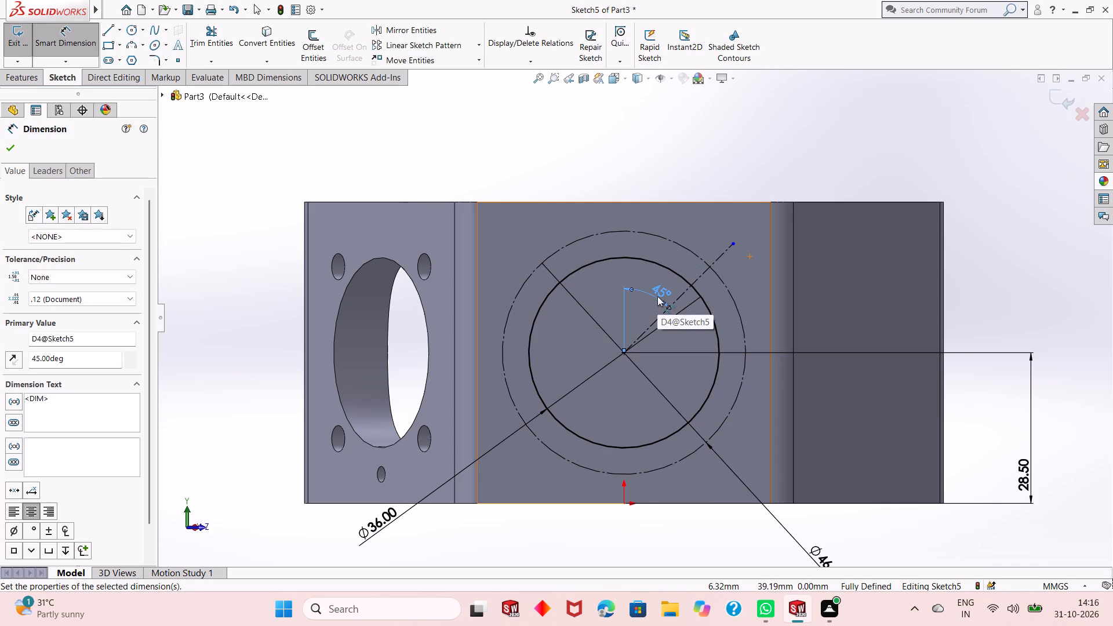
right_click(659, 139)
click(667, 179)
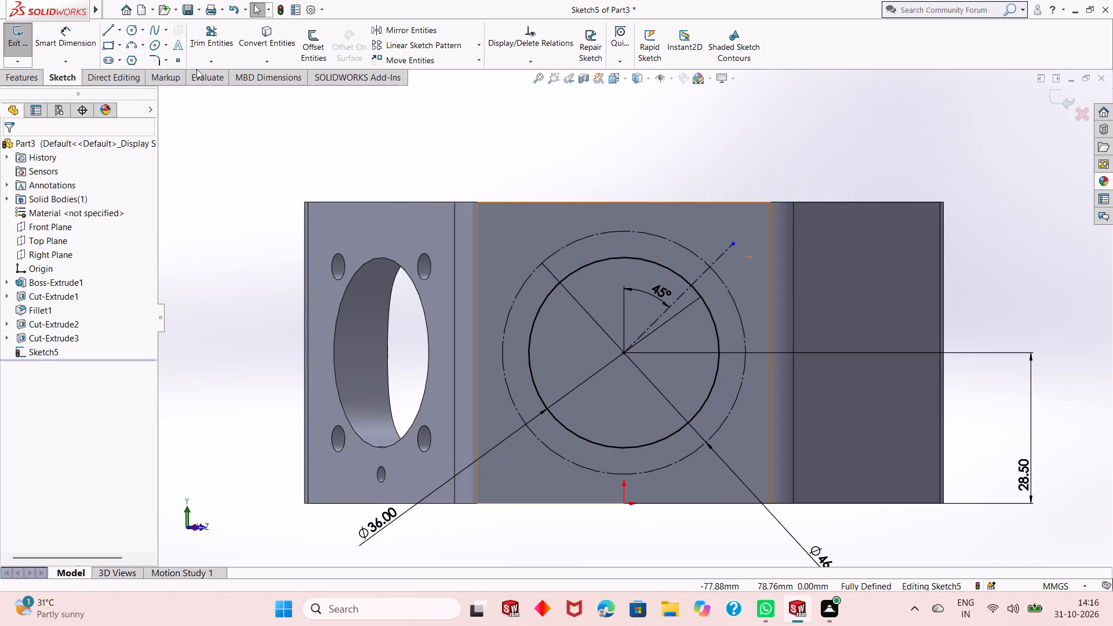
Sketch a circle about 3.3 mm in radius centred where the diagonal centerline crosses the 46 mm construction circle.
click(132, 35)
scroll(659, 366, down, 2)
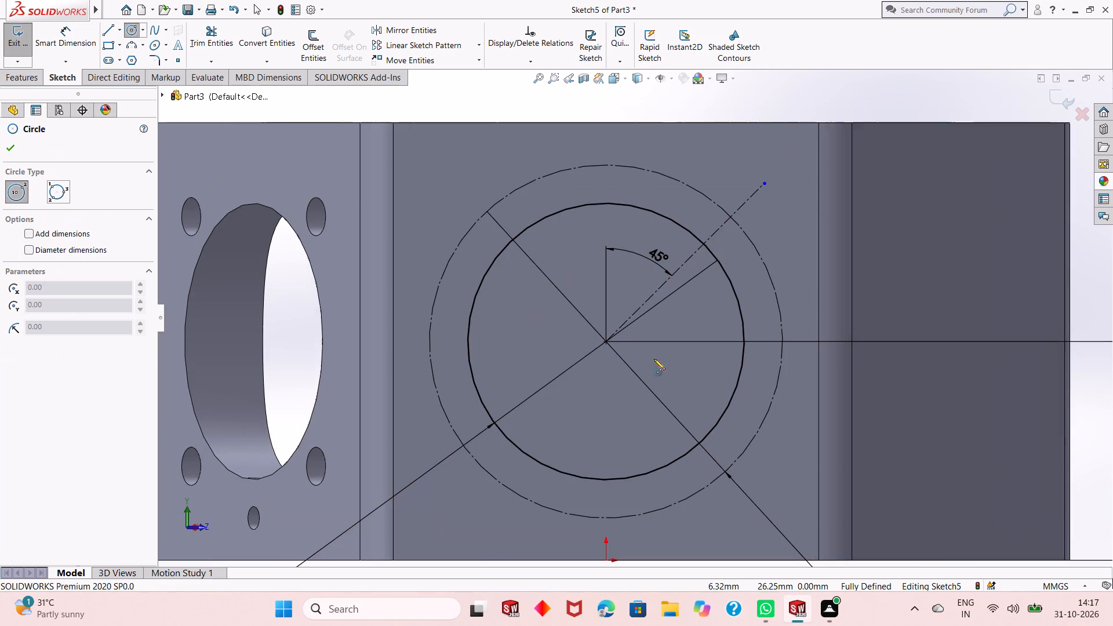
click(730, 215)
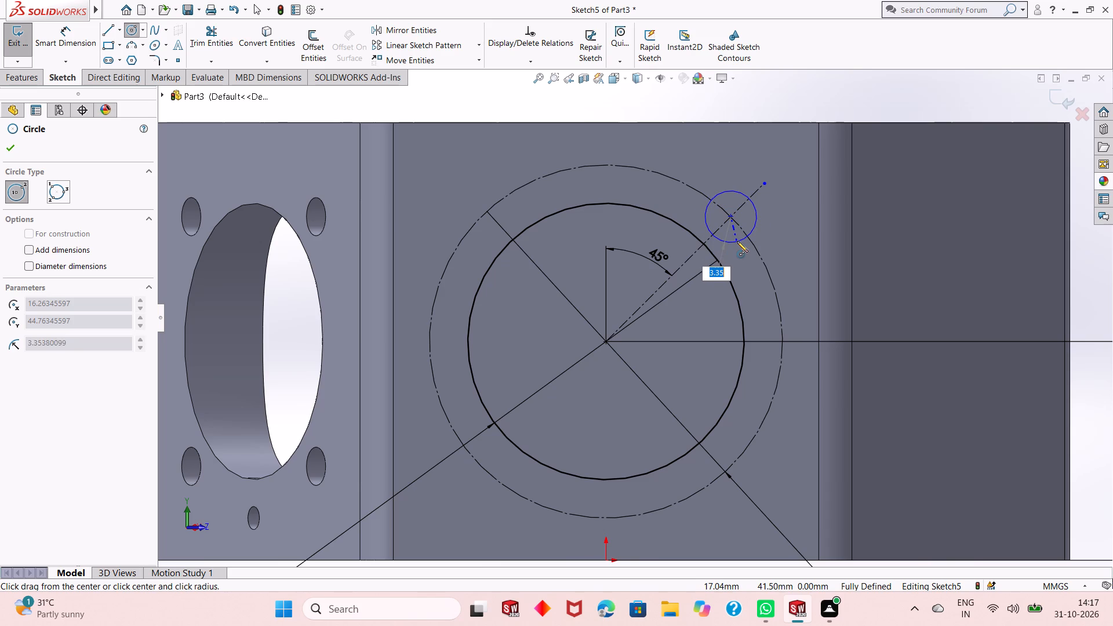
click(737, 241)
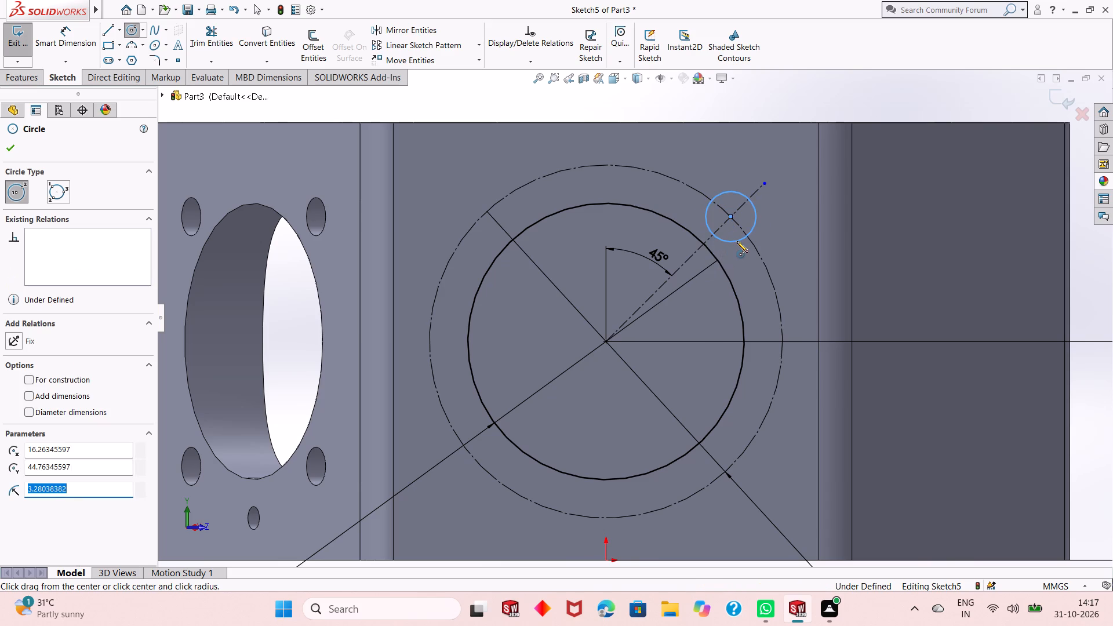
Examine the finished hole pattern on the adjacent side face against the current side-face sketch.
scroll(641, 322, up, 1)
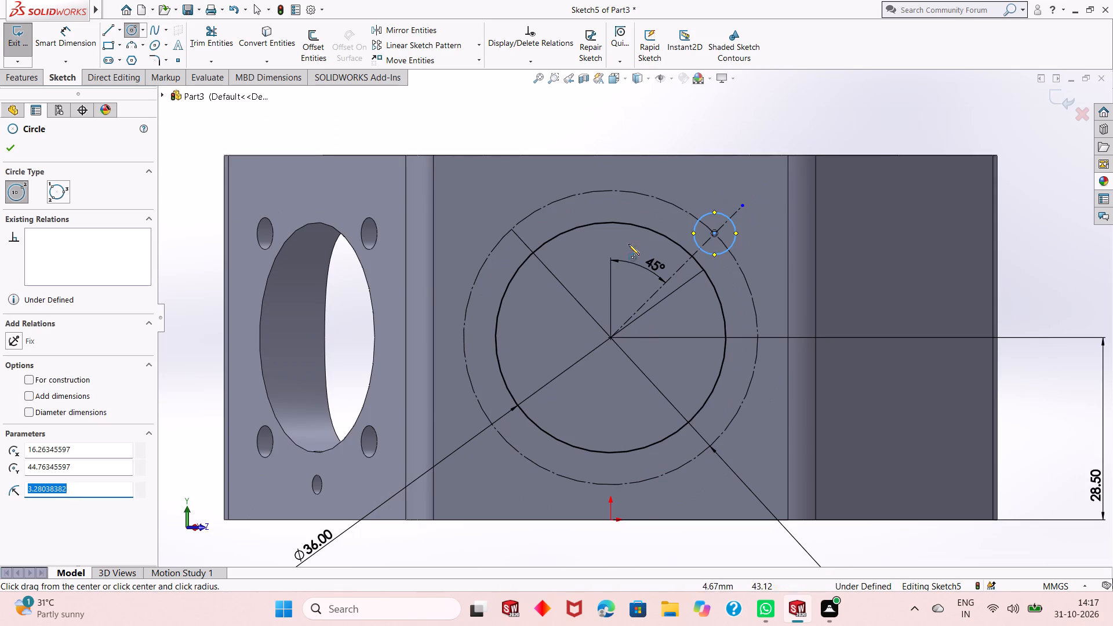
scroll(609, 372, up, 1)
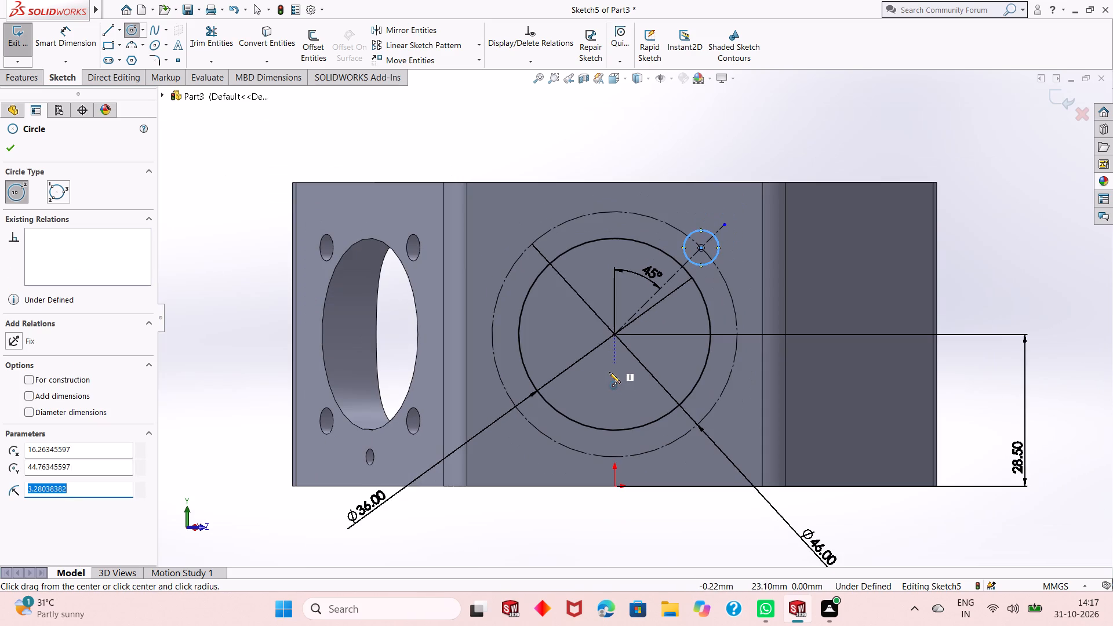
right_click(647, 132)
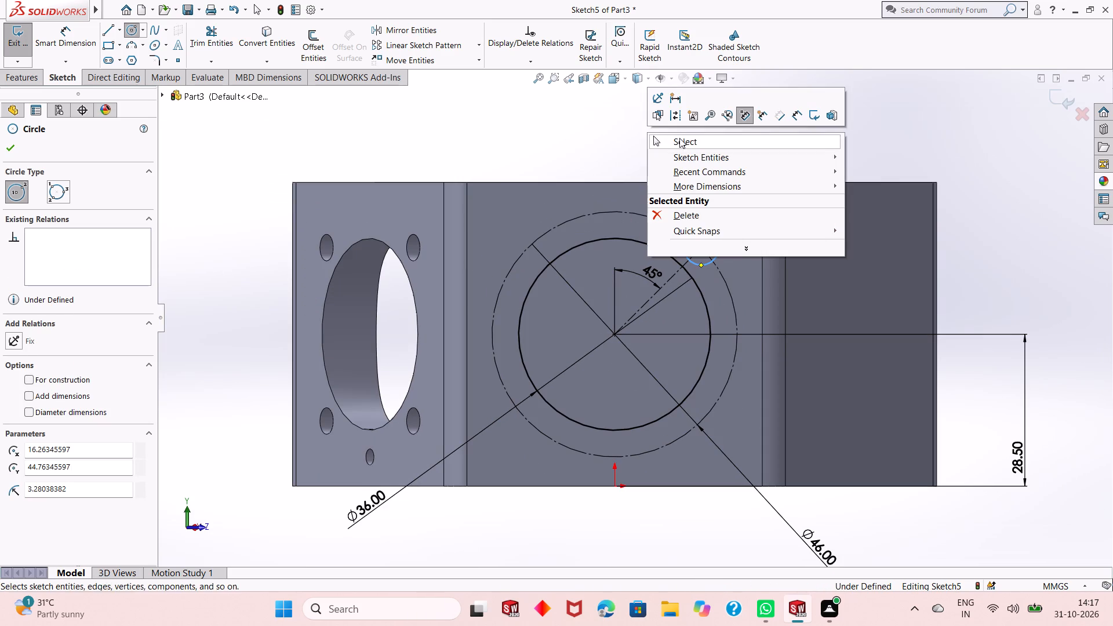
click(680, 139)
middle_drag(564, 345, 639, 339)
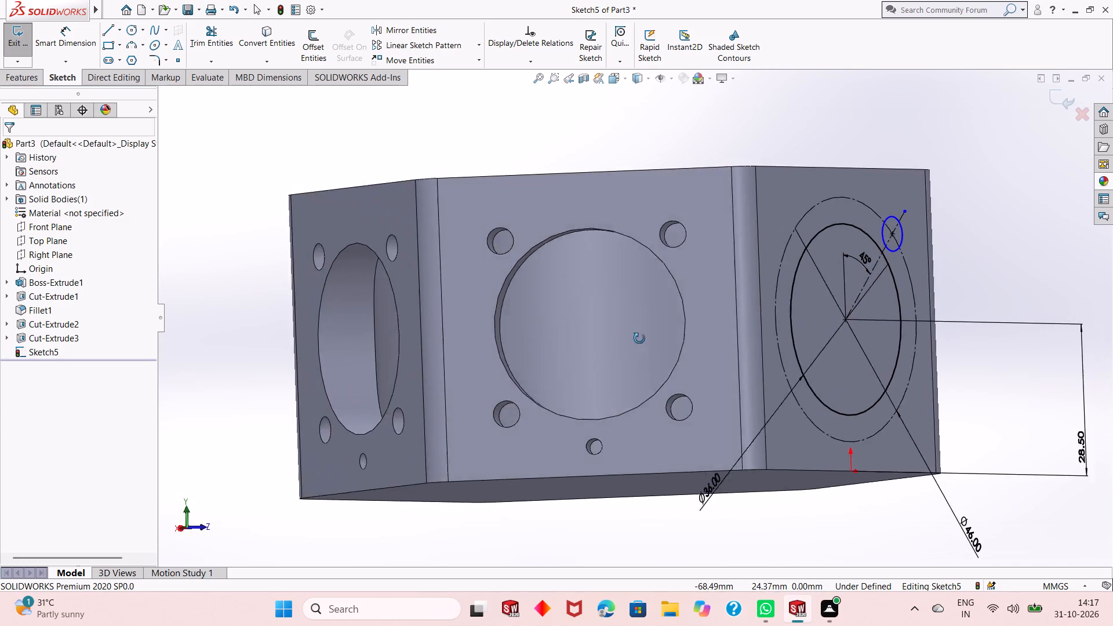
middle_drag(639, 339, 652, 348)
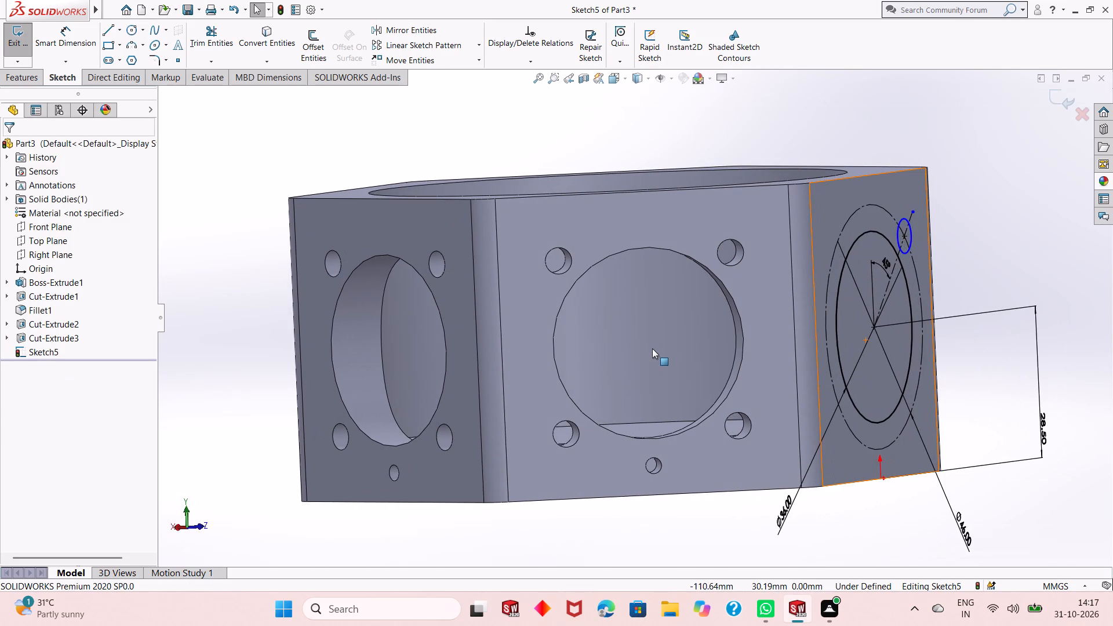
key(ctrl+8)
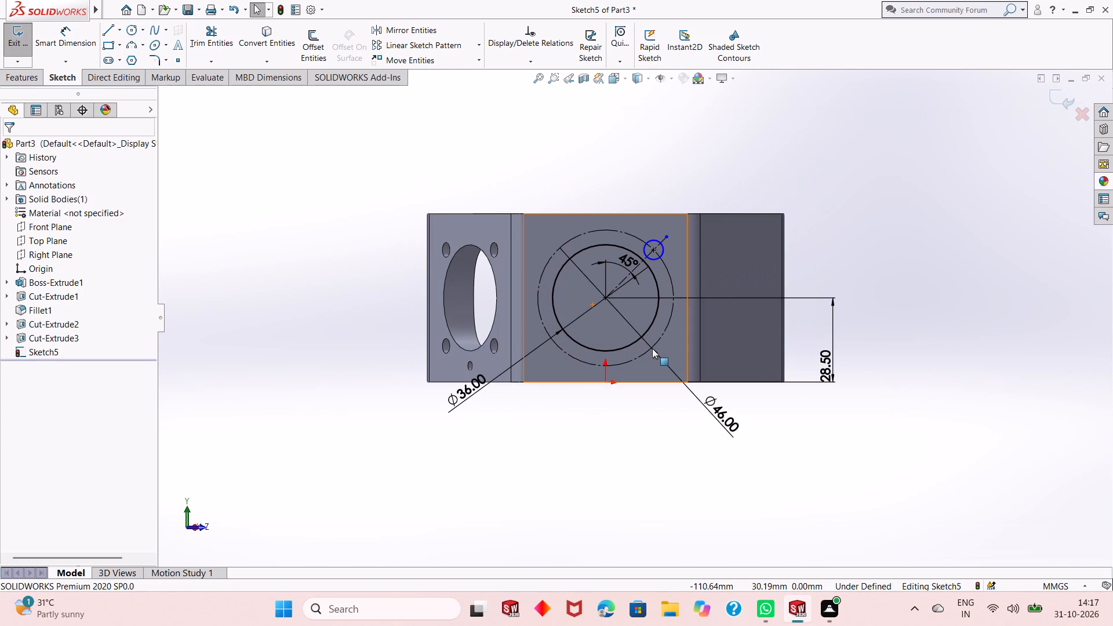
scroll(677, 338, up, 1)
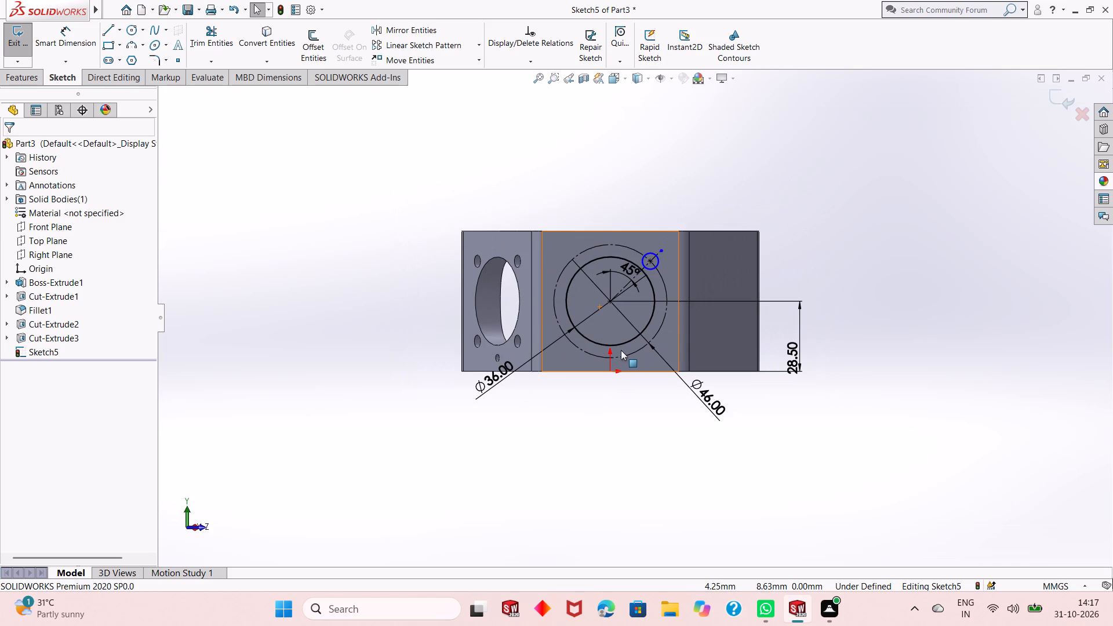
scroll(621, 350, down, 1)
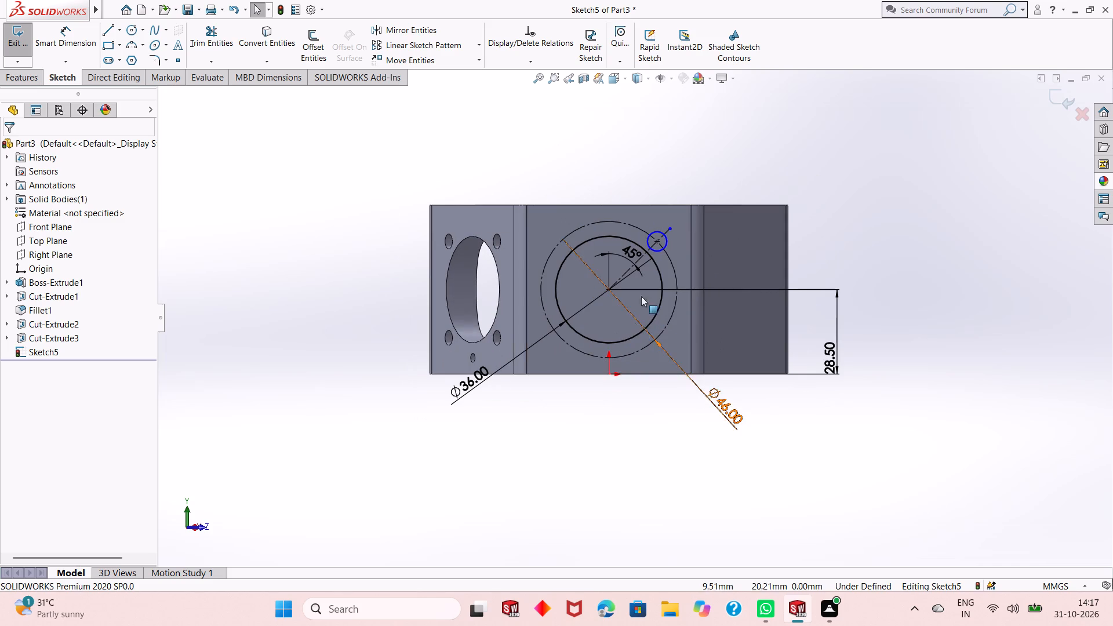
scroll(643, 256, down, 3)
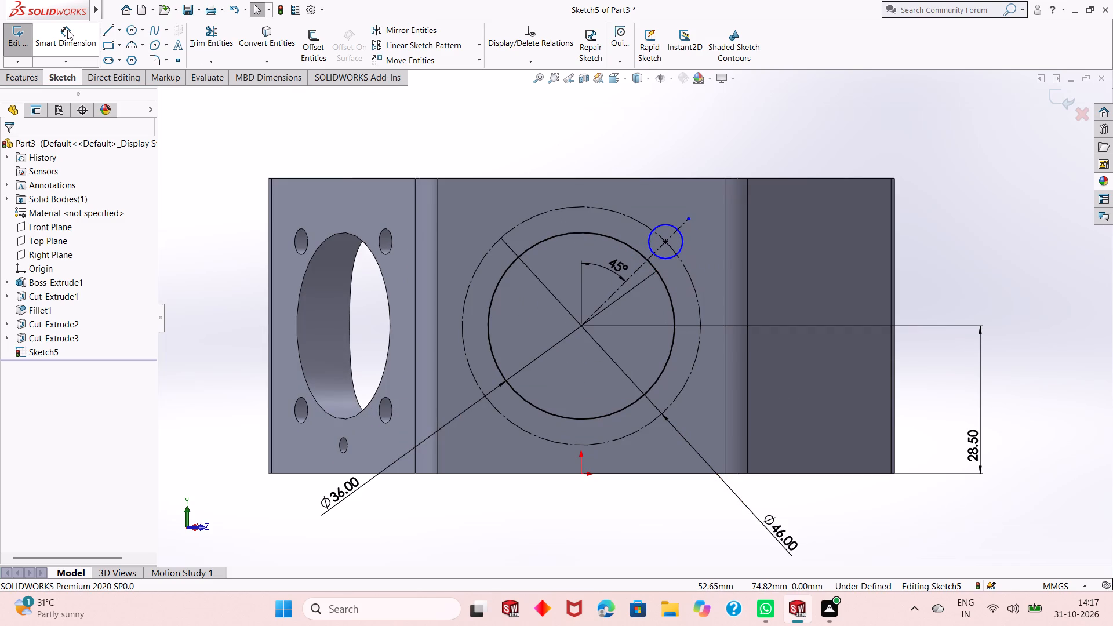
Dimension the small circle on the 46 mm construction circle to a 5 mm diameter.
click(69, 39)
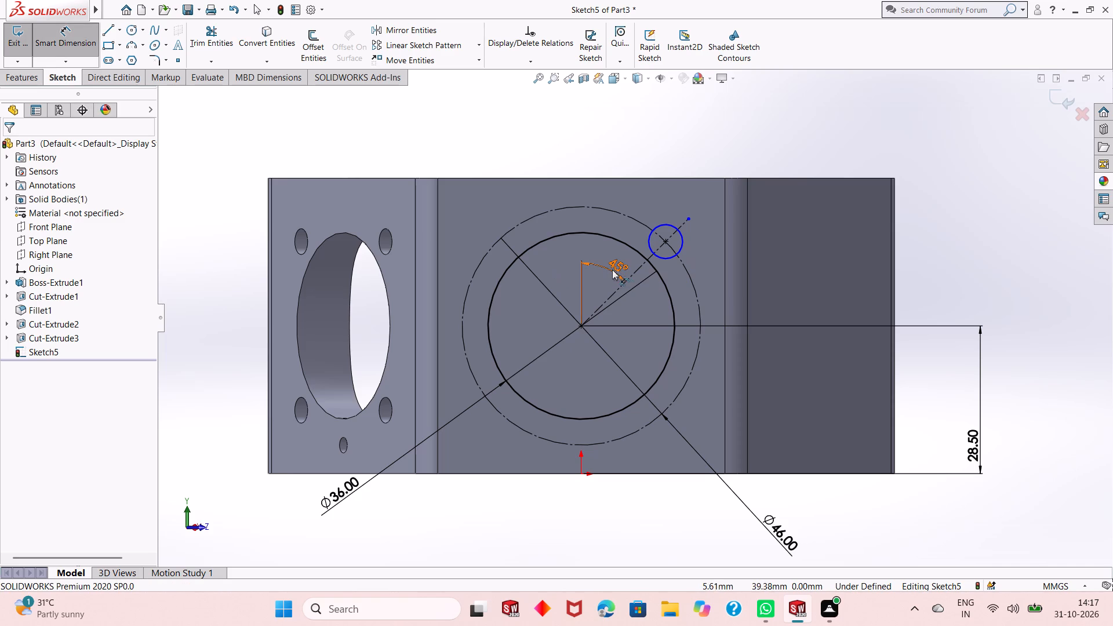
click(667, 257)
click(798, 297)
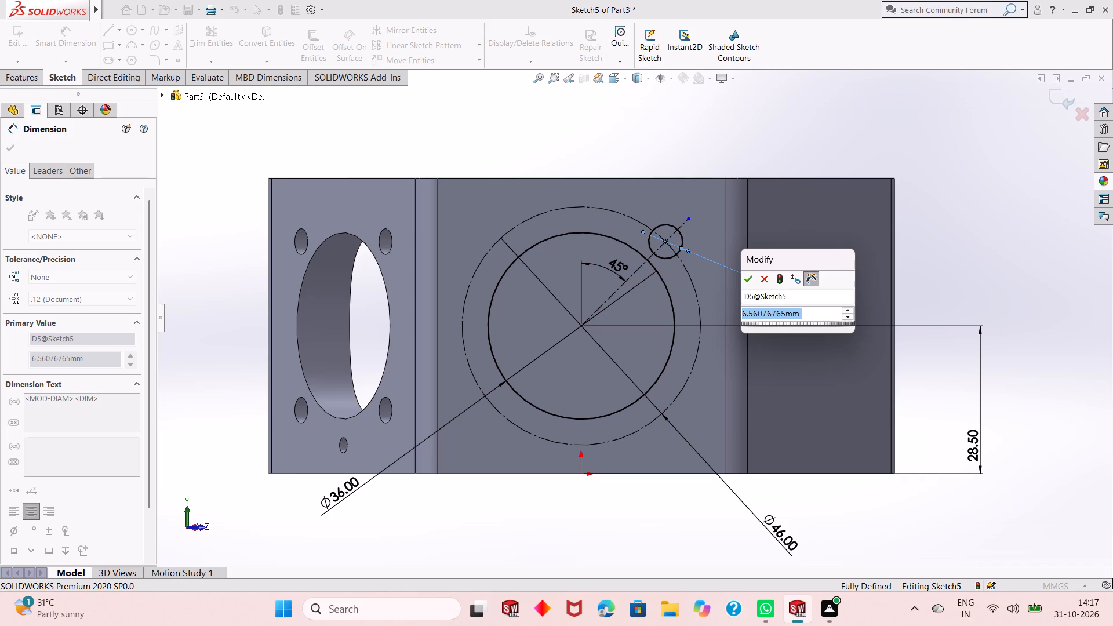
key(5)
key(Return)
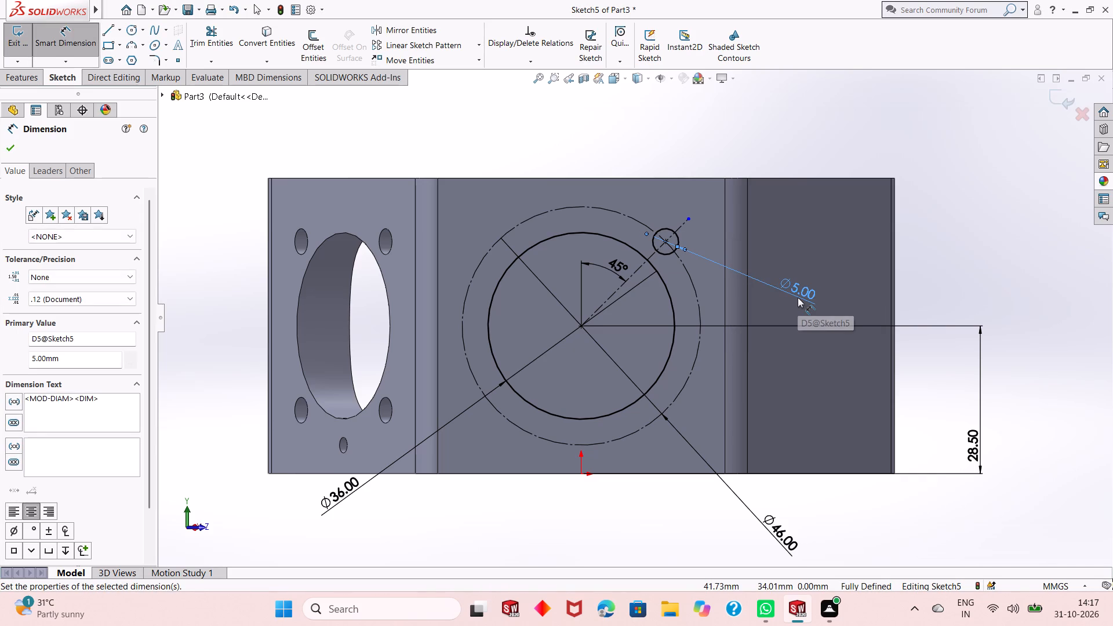
right_click(798, 116)
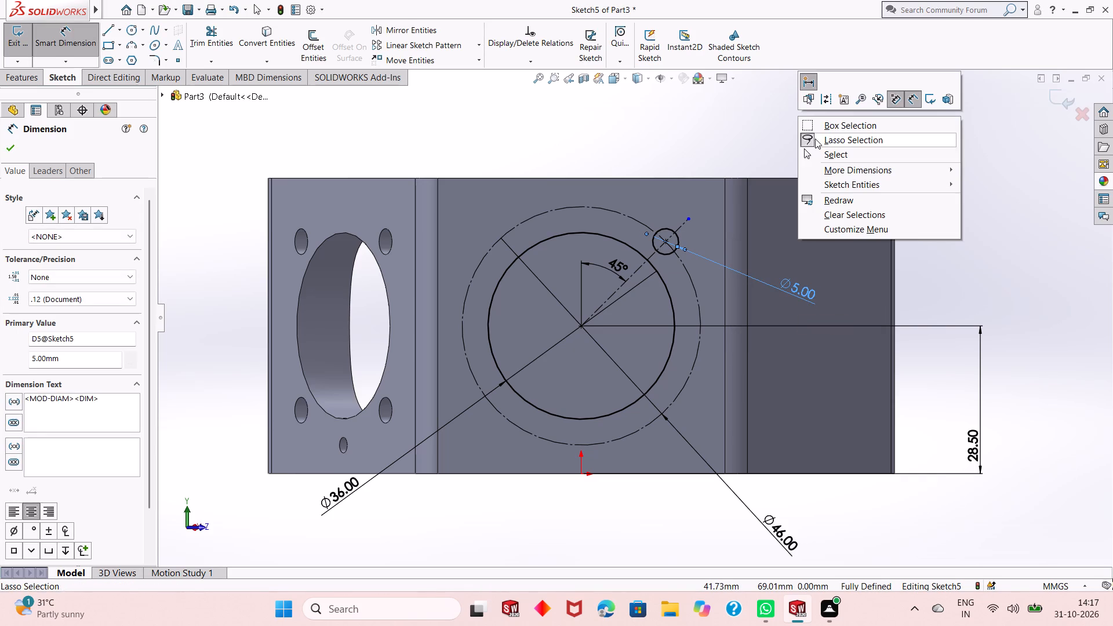
click(823, 163)
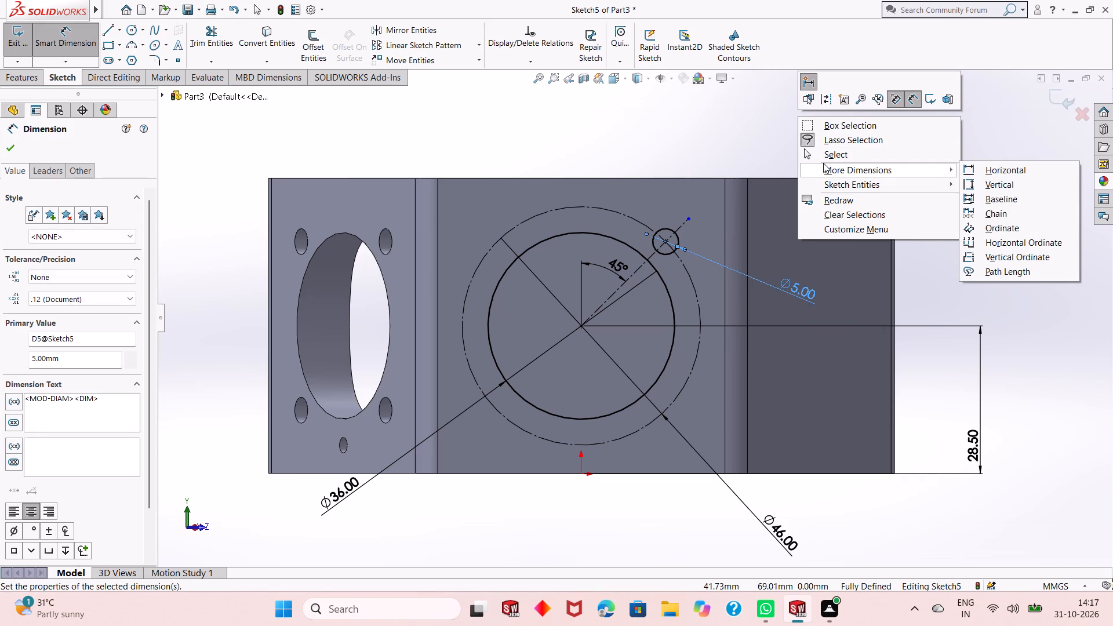
click(667, 253)
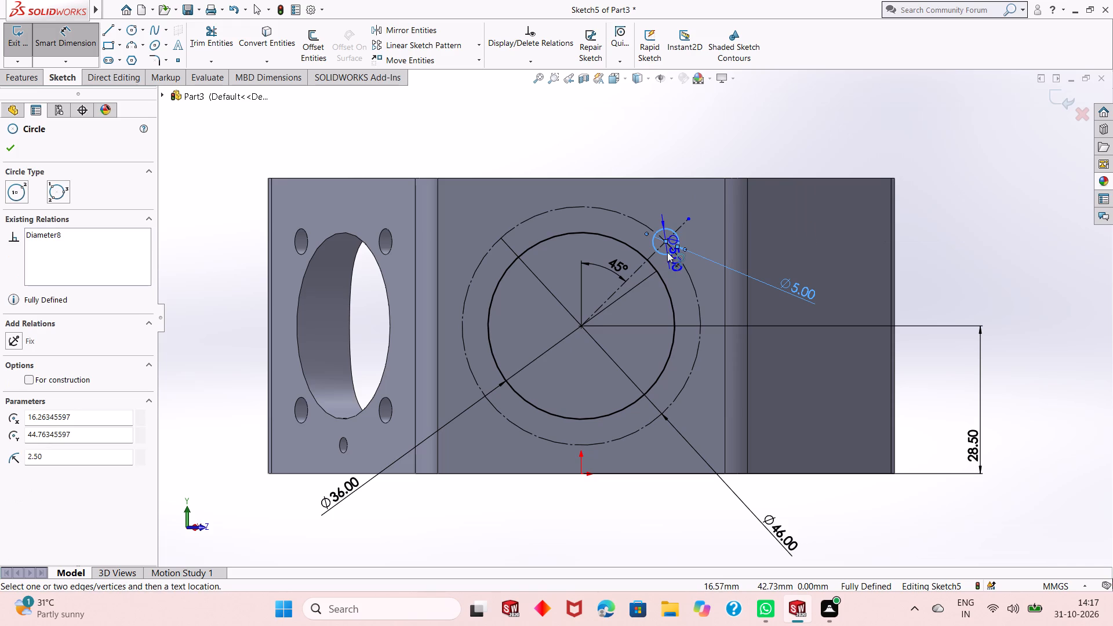
key(Escape)
key(Escape)
key(Escape)
key(Escape)
key(Escape)
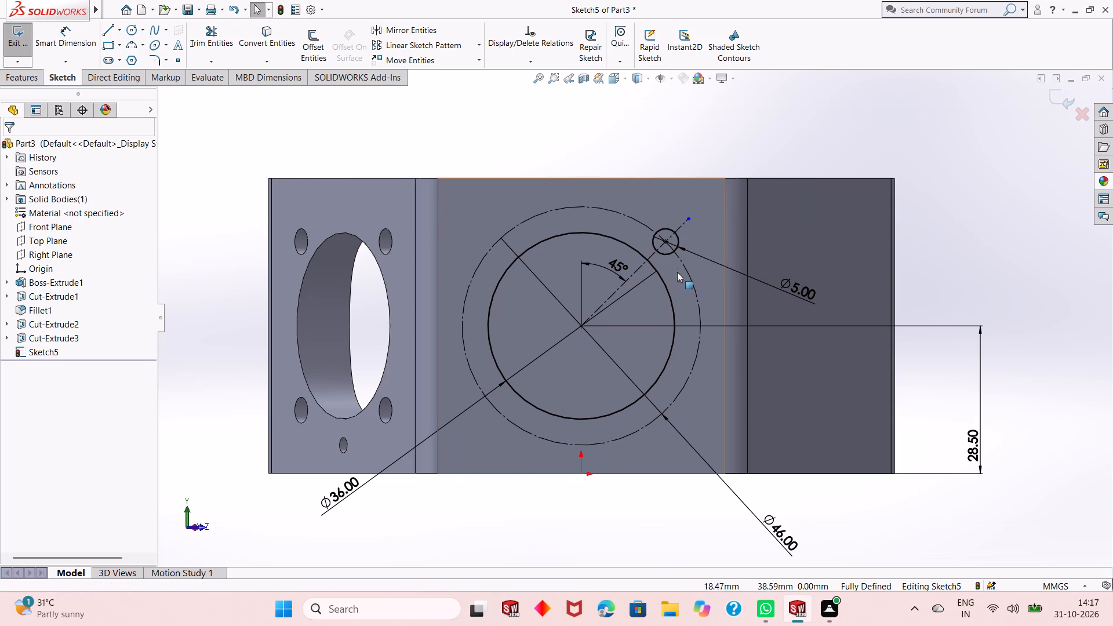
Create a circular sketch pattern of the 5 mm circle, 4 equally spaced instances over 360 degrees about the concentric circles' centre.
click(664, 252)
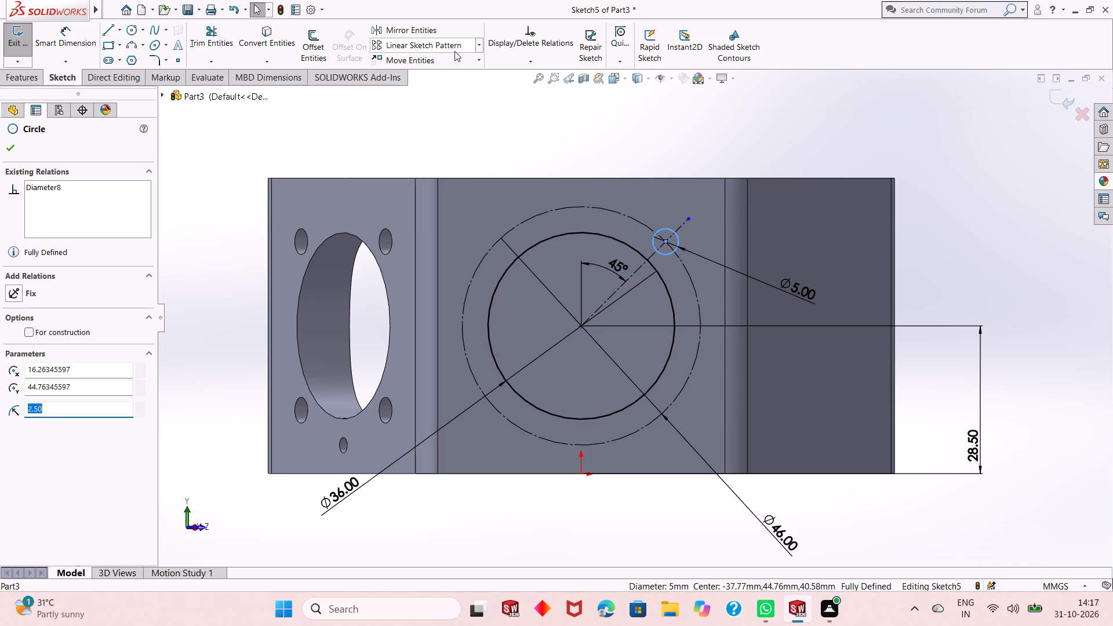
click(478, 46)
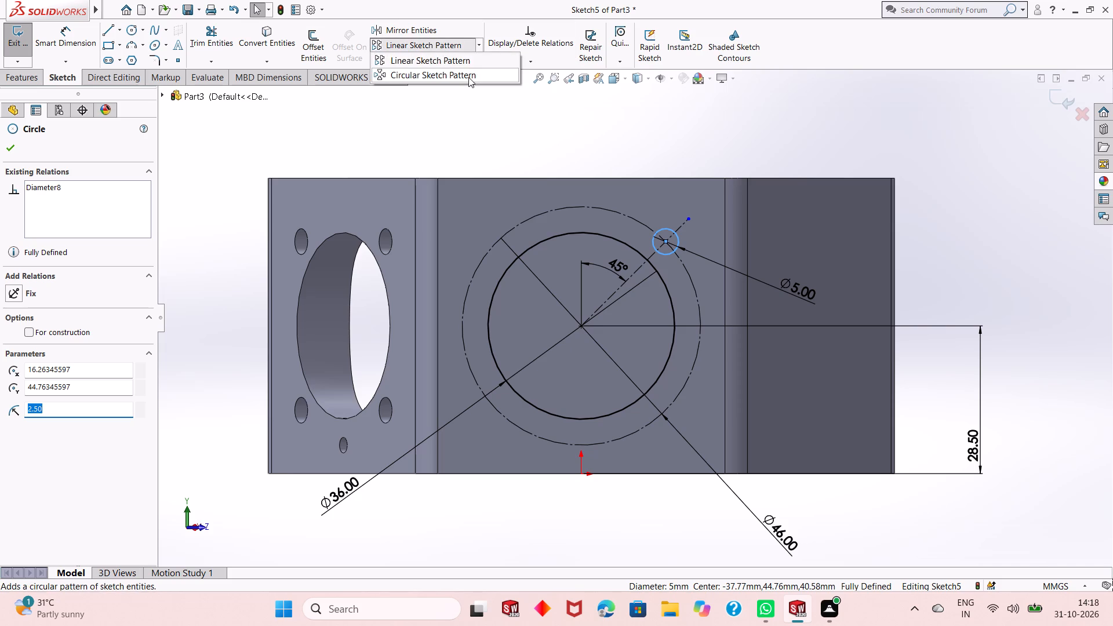
click(468, 79)
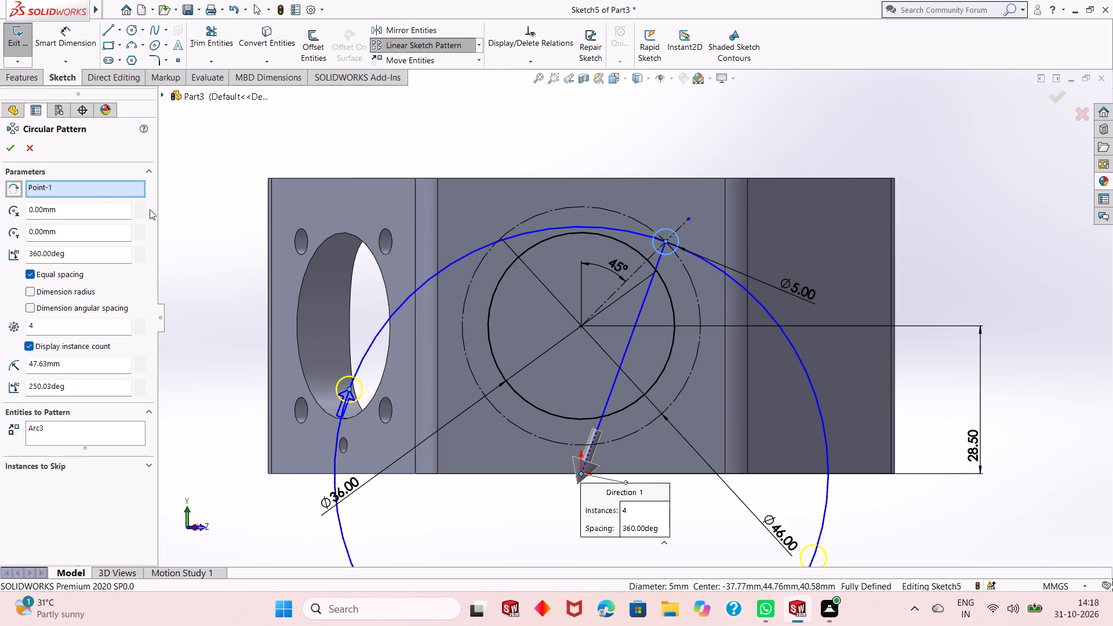
right_click(75, 188)
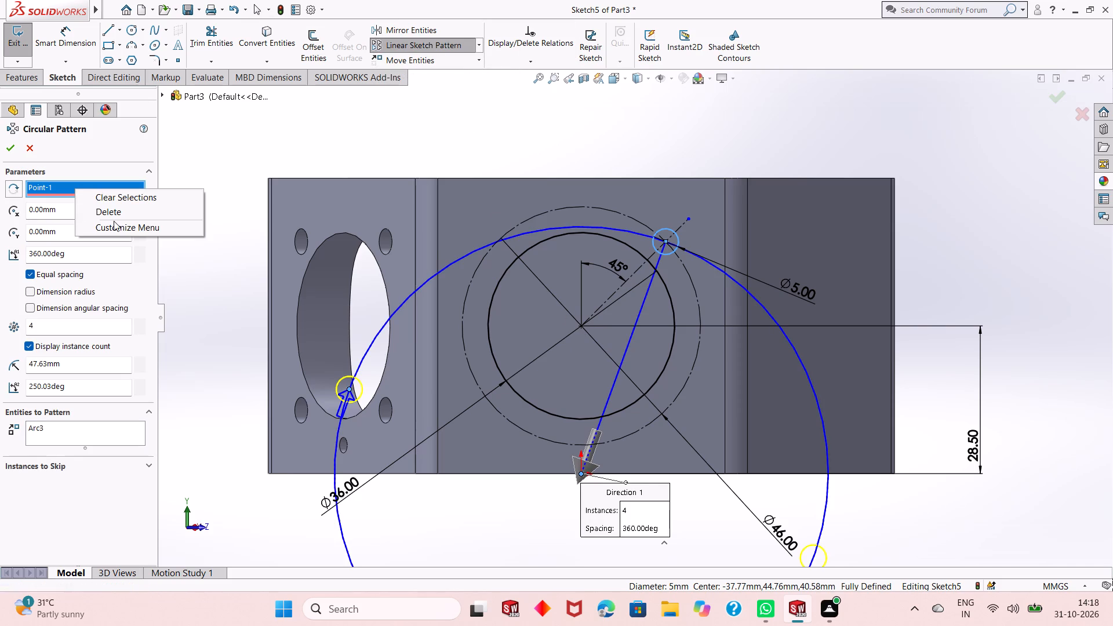
click(126, 214)
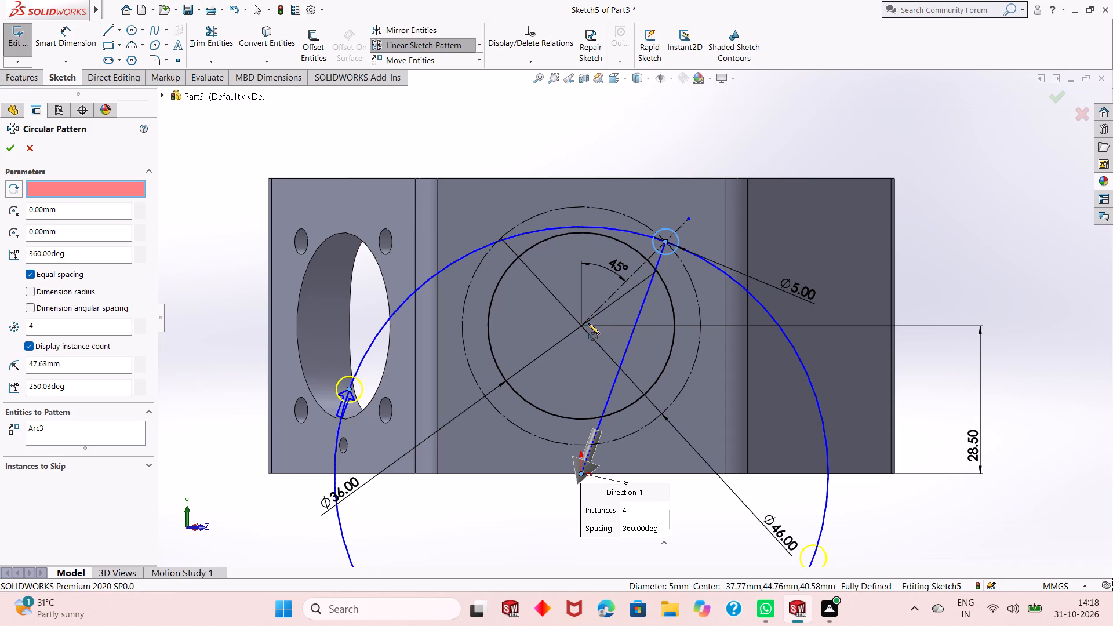
click(583, 325)
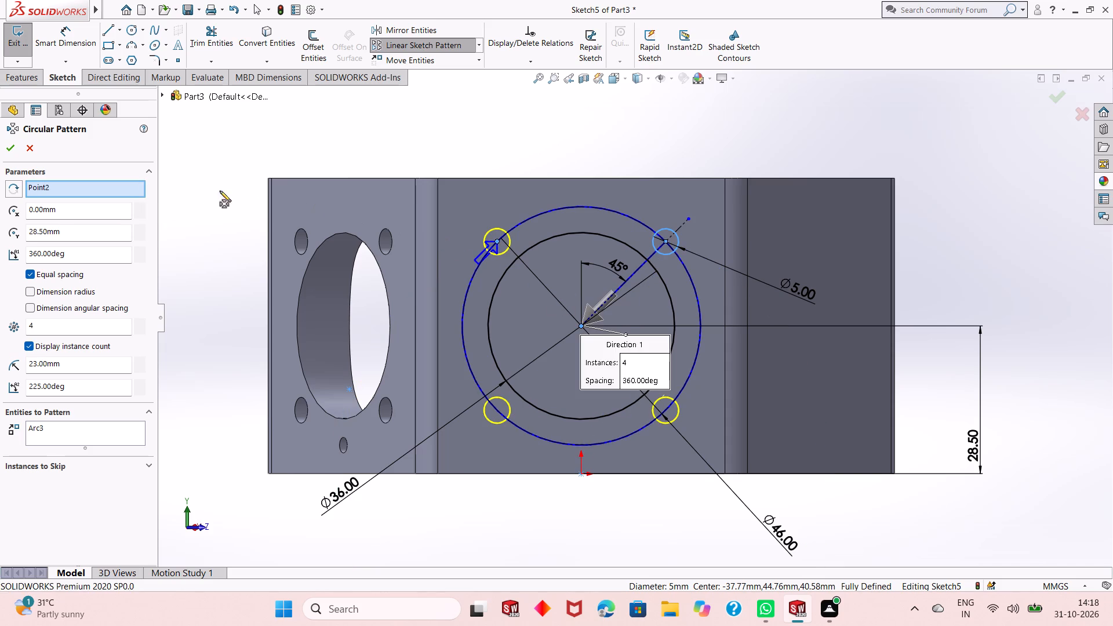
click(11, 151)
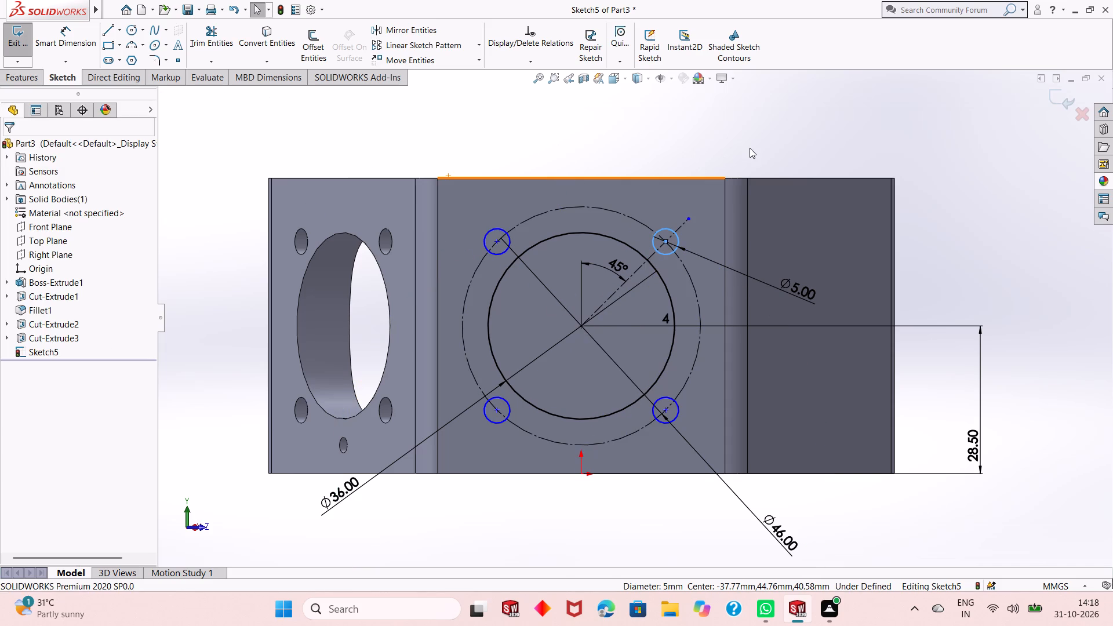
click(750, 148)
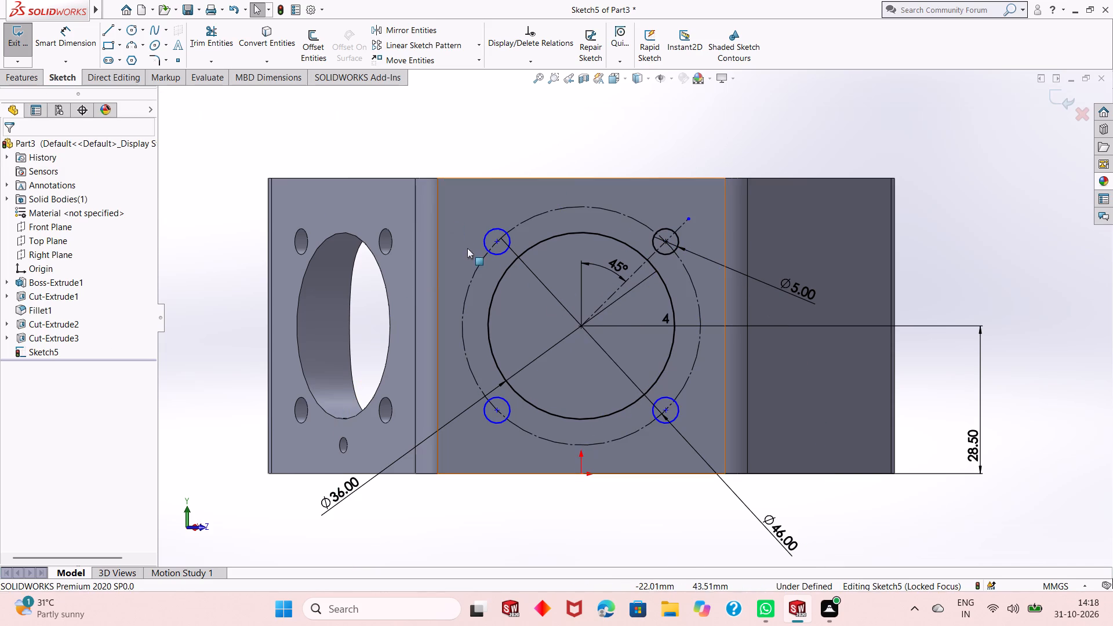
Make the centres of the upper and lower patterned circles on the negative Z side coincident with the 46 mm construction circle.
click(498, 241)
ctrl+click(513, 227)
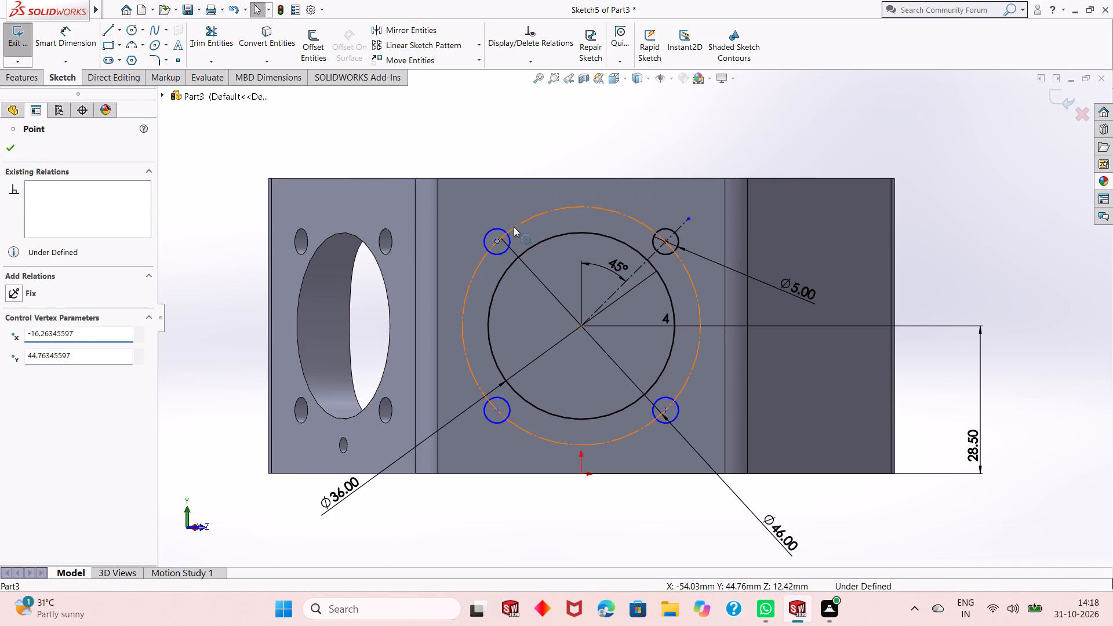
click(566, 177)
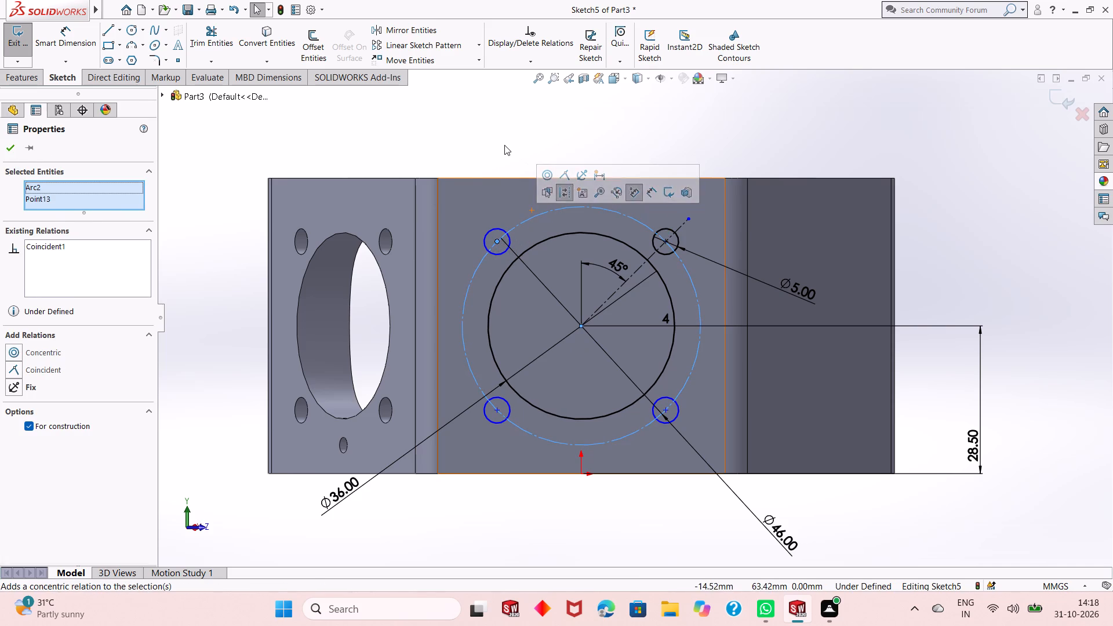
click(504, 145)
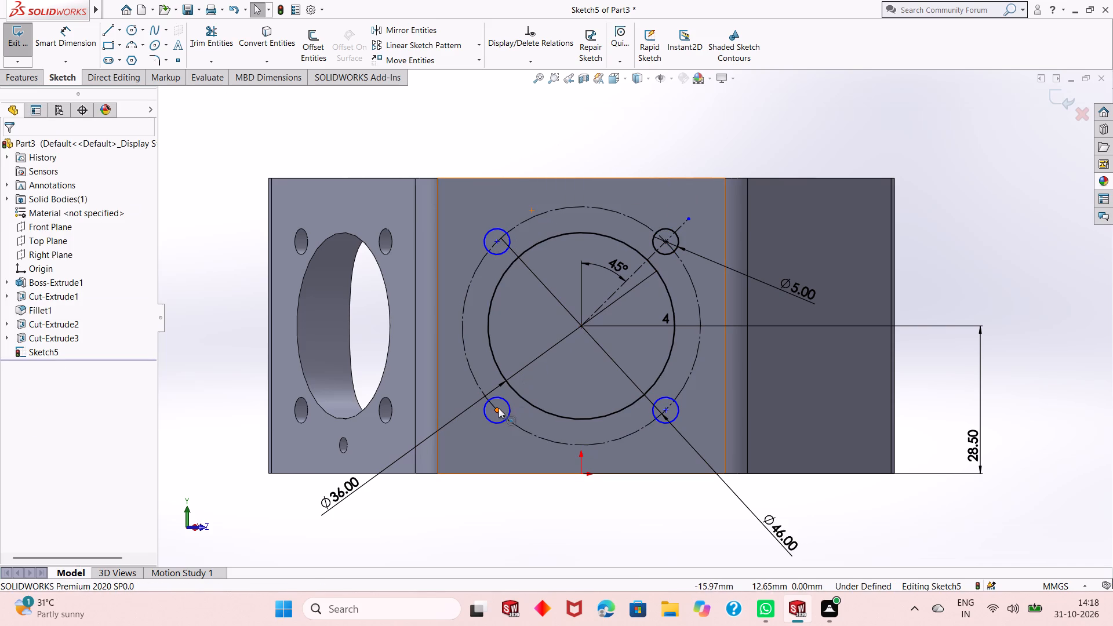
click(499, 408)
ctrl+click(471, 363)
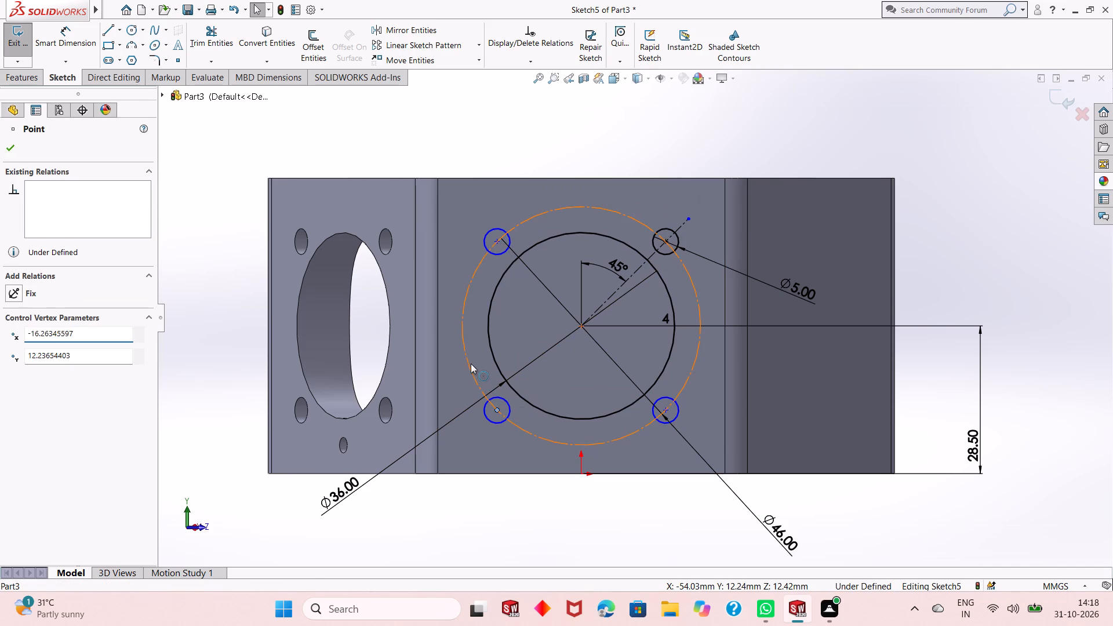
click(521, 307)
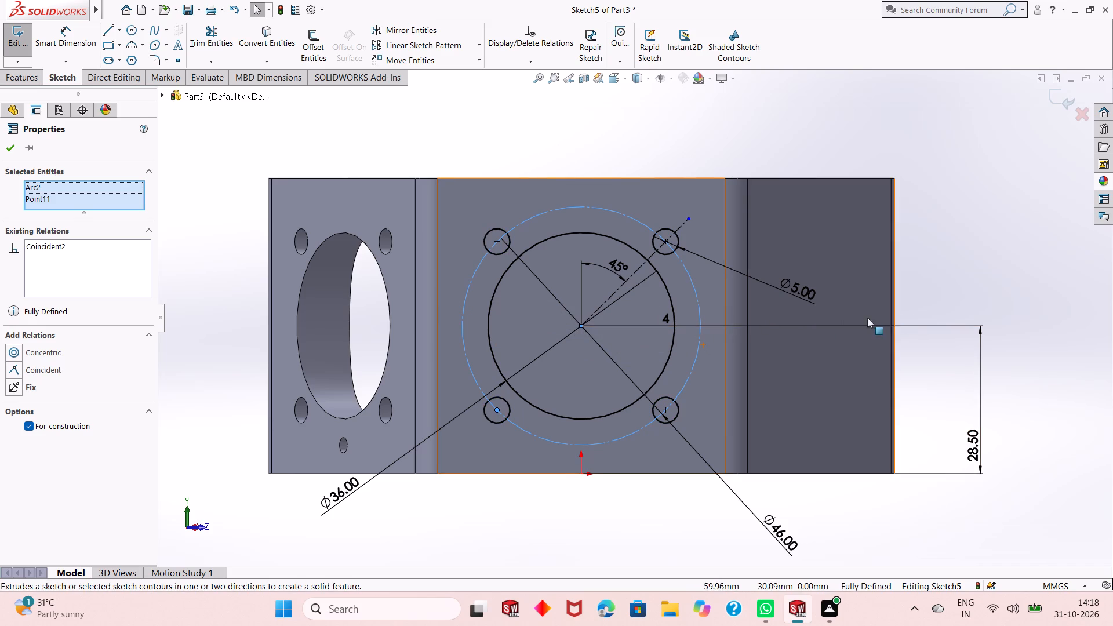
click(653, 151)
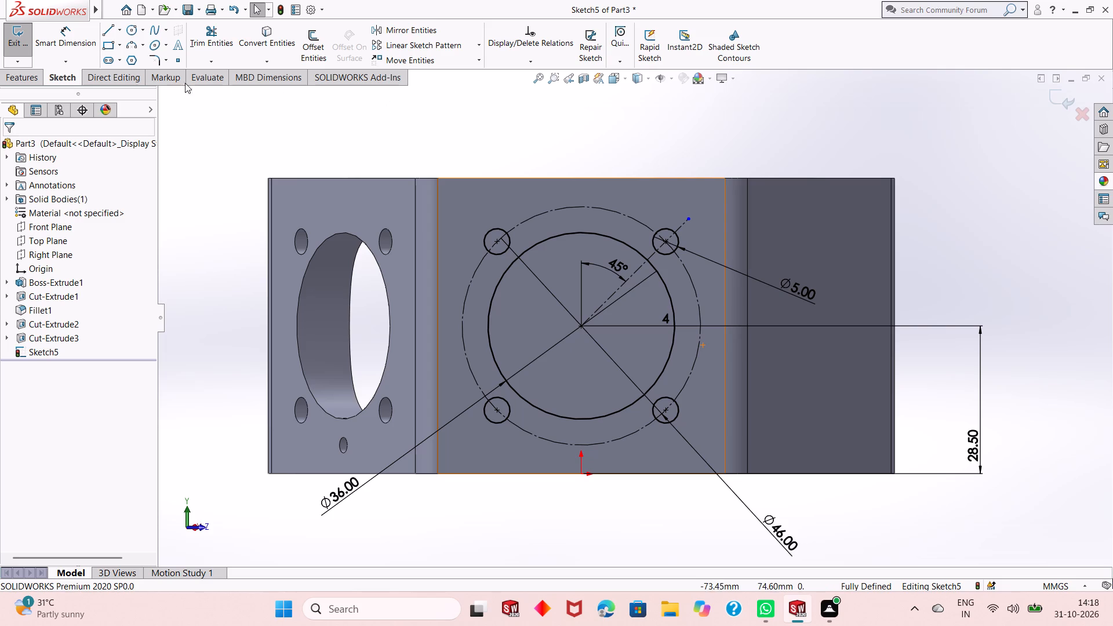
Sketch a circle slightly smaller than the 5 mm circles, centred on the lowest point of the 46 mm construction circle.
click(132, 29)
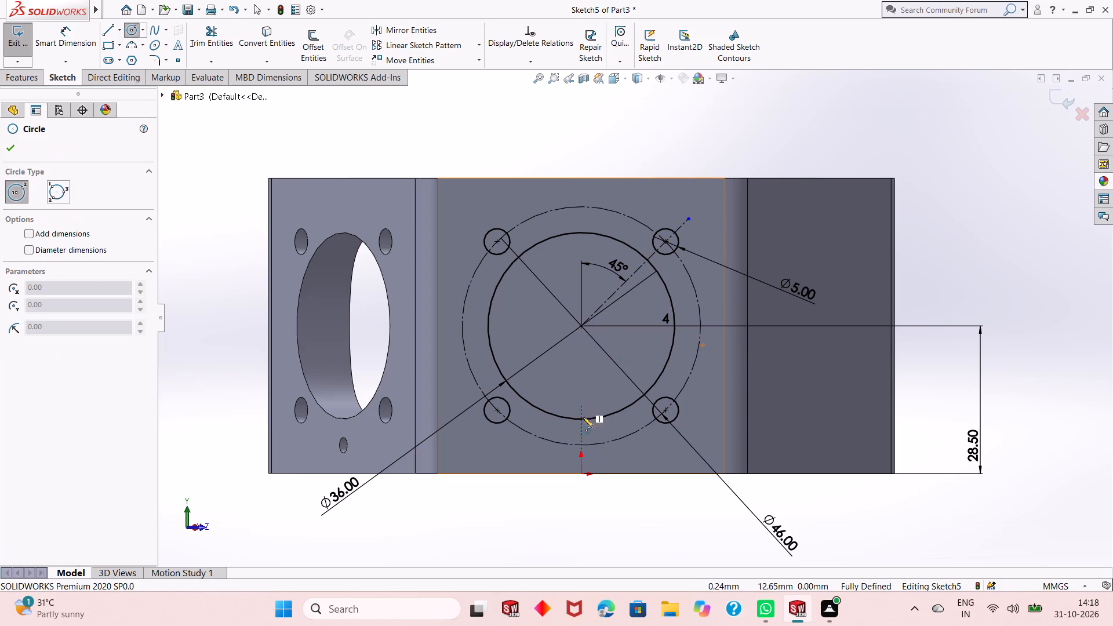
scroll(590, 447, up, 2)
scroll(602, 412, down, 5)
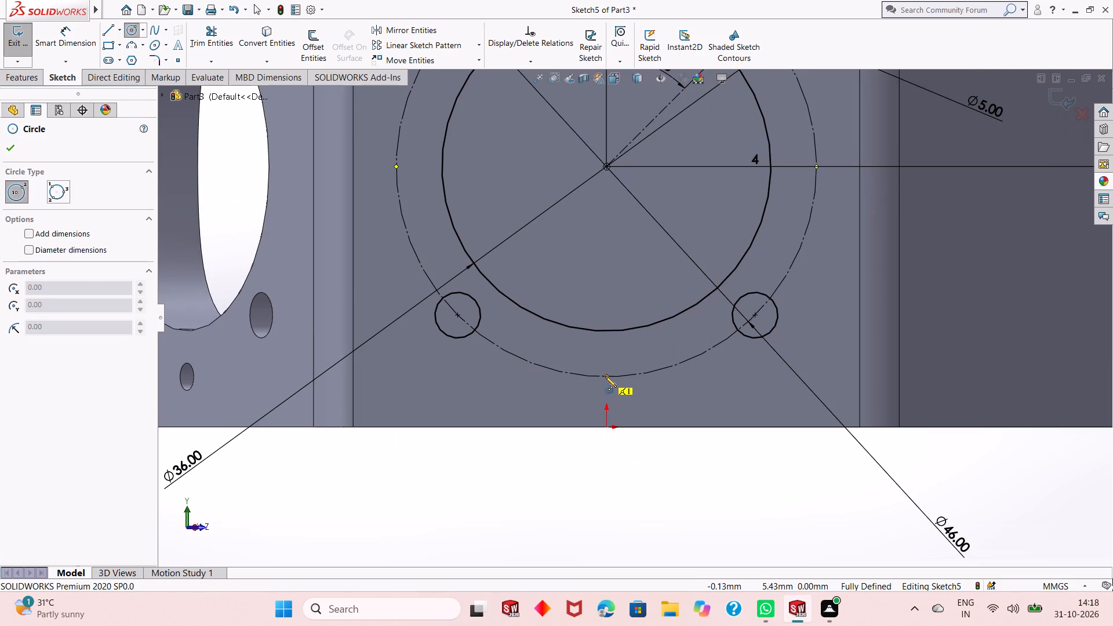
click(605, 376)
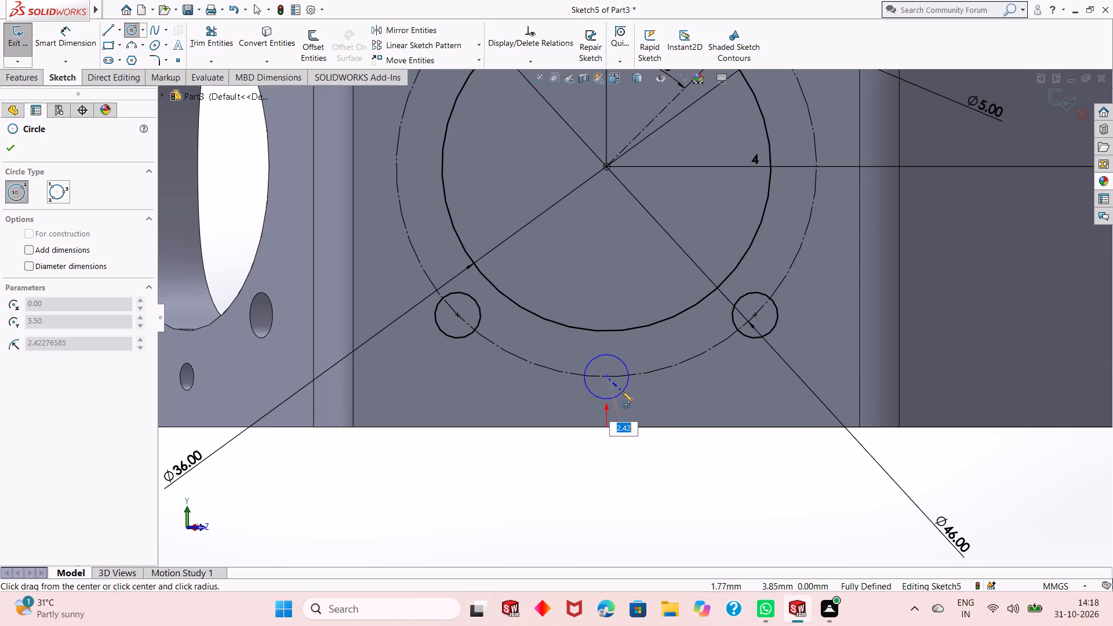
click(621, 388)
right_click(625, 430)
click(663, 436)
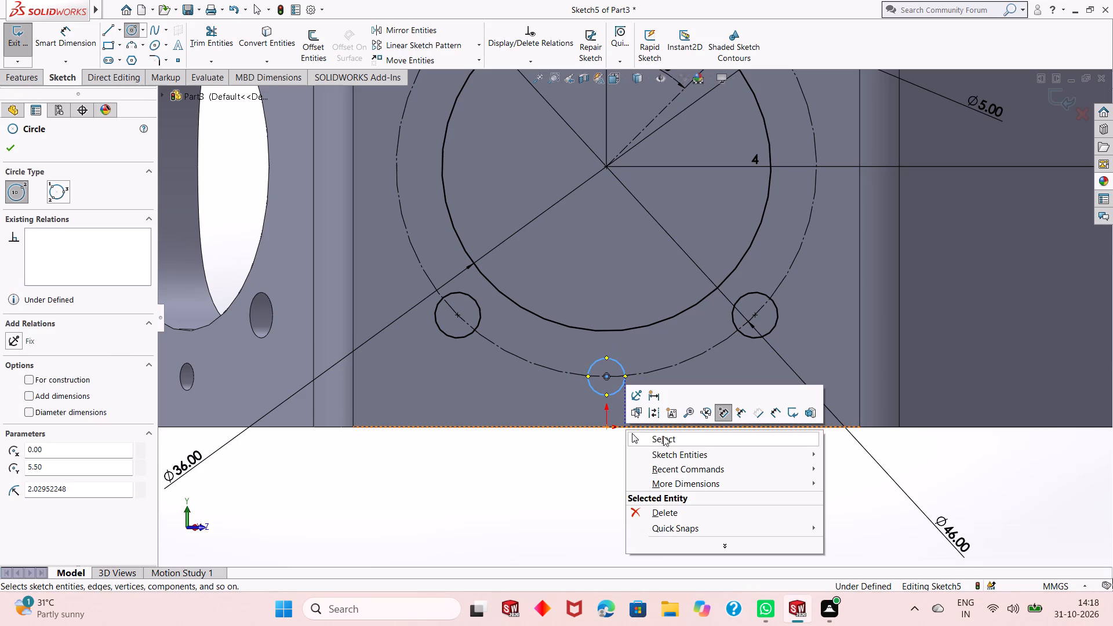
Dimension the small circle at the lowest point of the 46 mm construction circle to a 3 mm diameter.
click(78, 35)
click(592, 394)
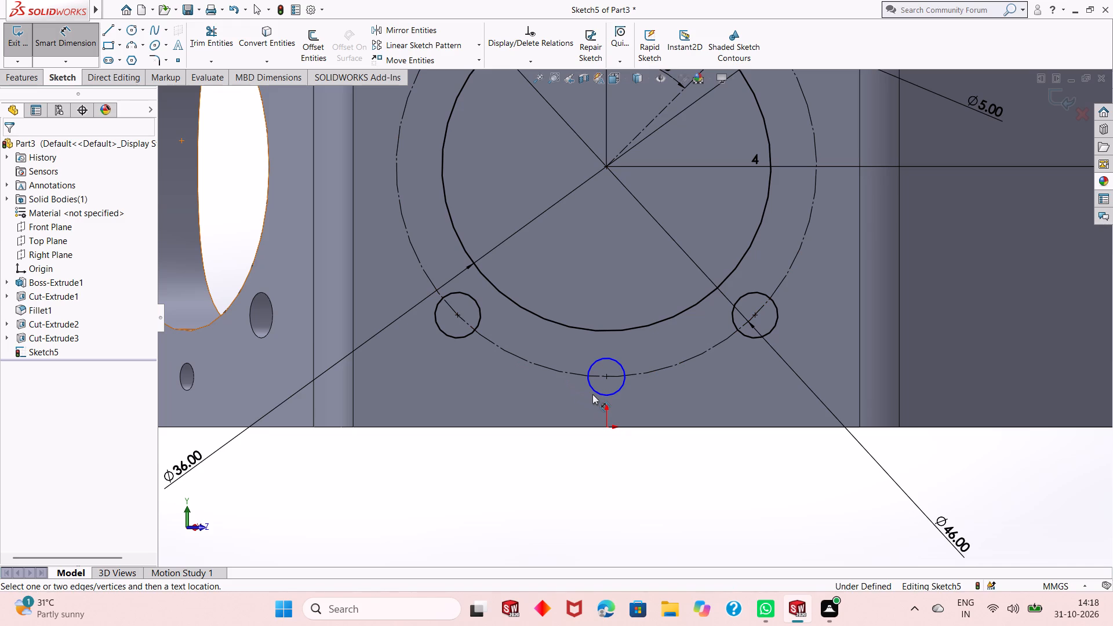
click(598, 388)
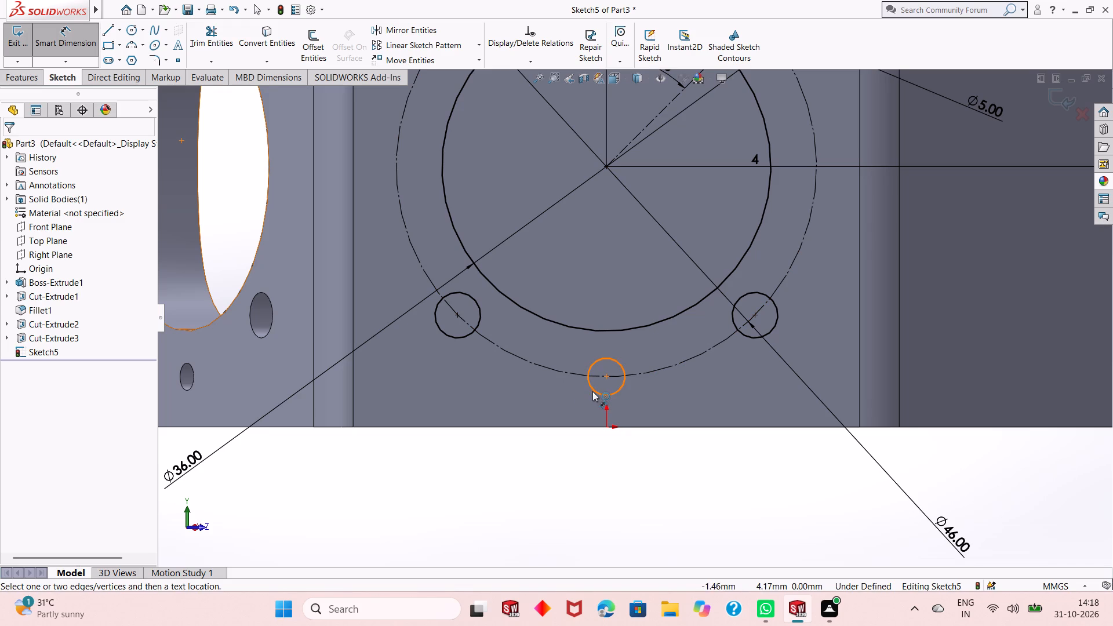
click(592, 391)
click(534, 471)
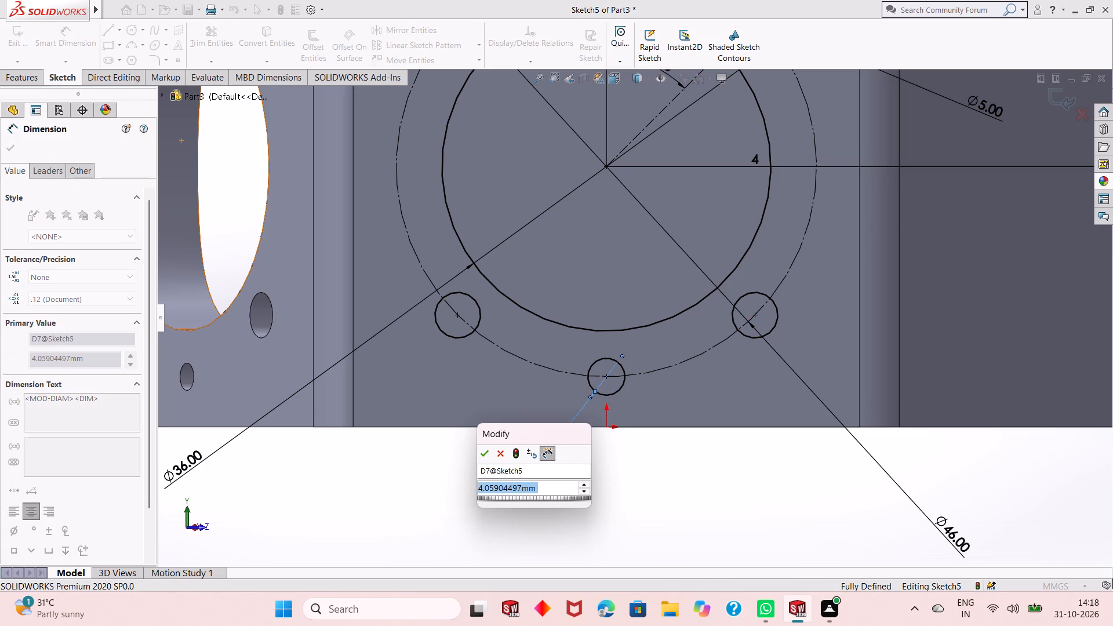
key(3)
key(Return)
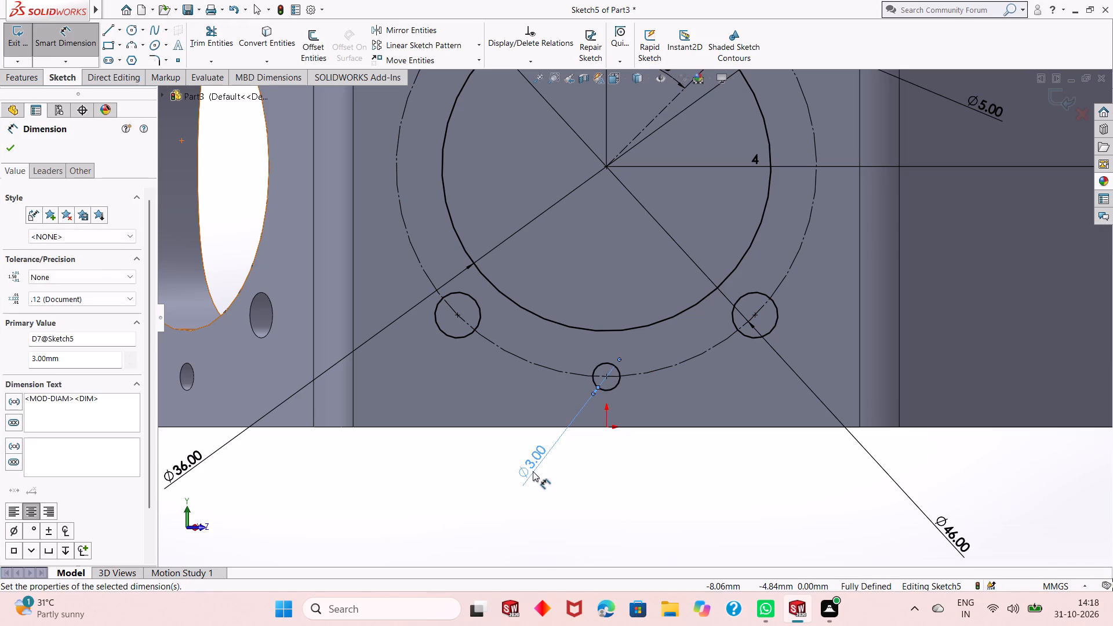
right_click(448, 461)
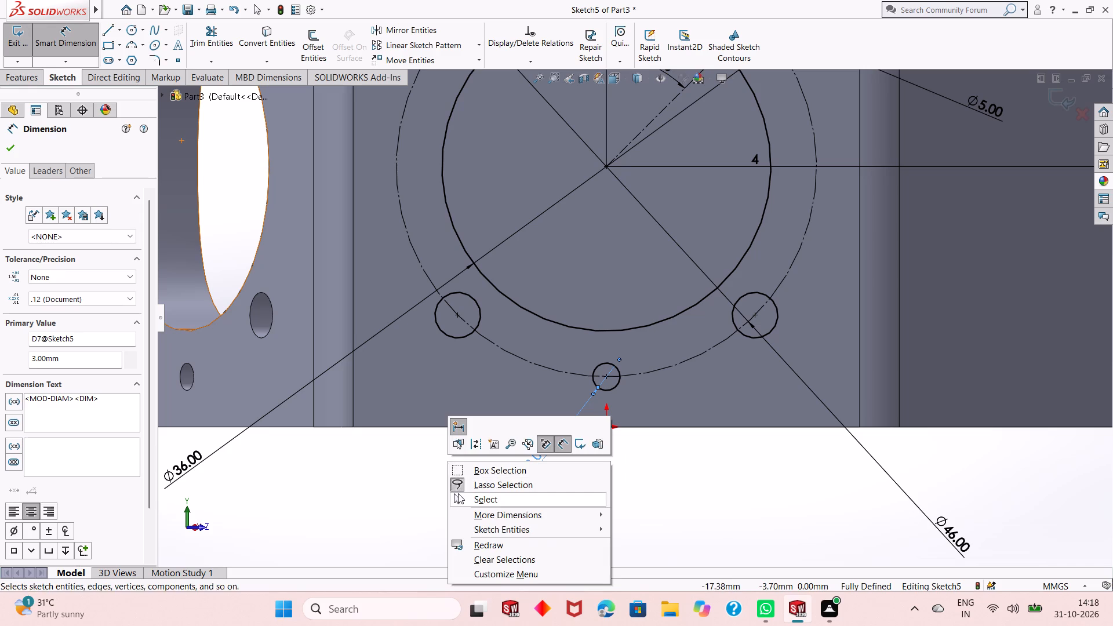
click(458, 495)
Extrude-cut the 36 mm, 5 mm and 3 mm circles with an Up To Surface end condition at the pocket's cylindrical wall.
scroll(516, 449, up, 4)
scroll(521, 356, up, 1)
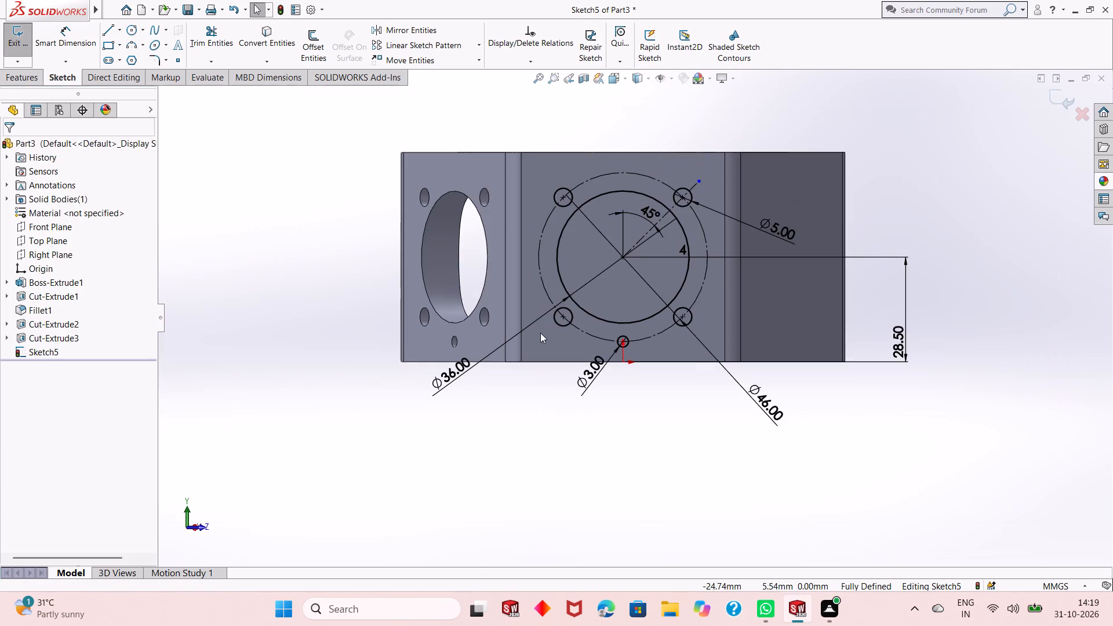
middle_drag(662, 282, 612, 387)
scroll(605, 345, down, 1)
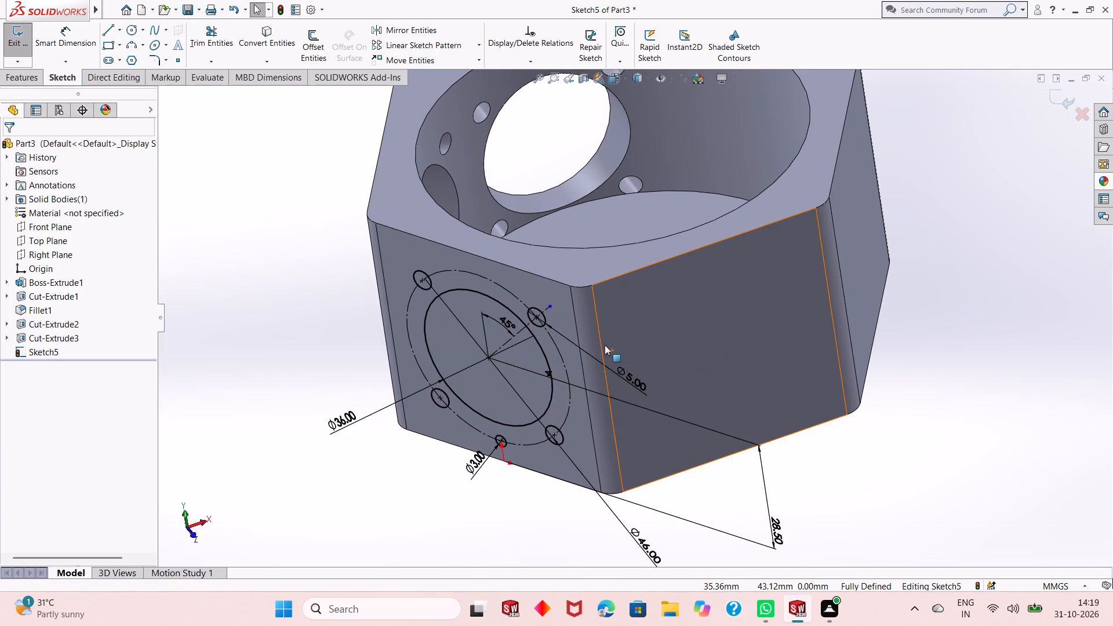
click(12, 79)
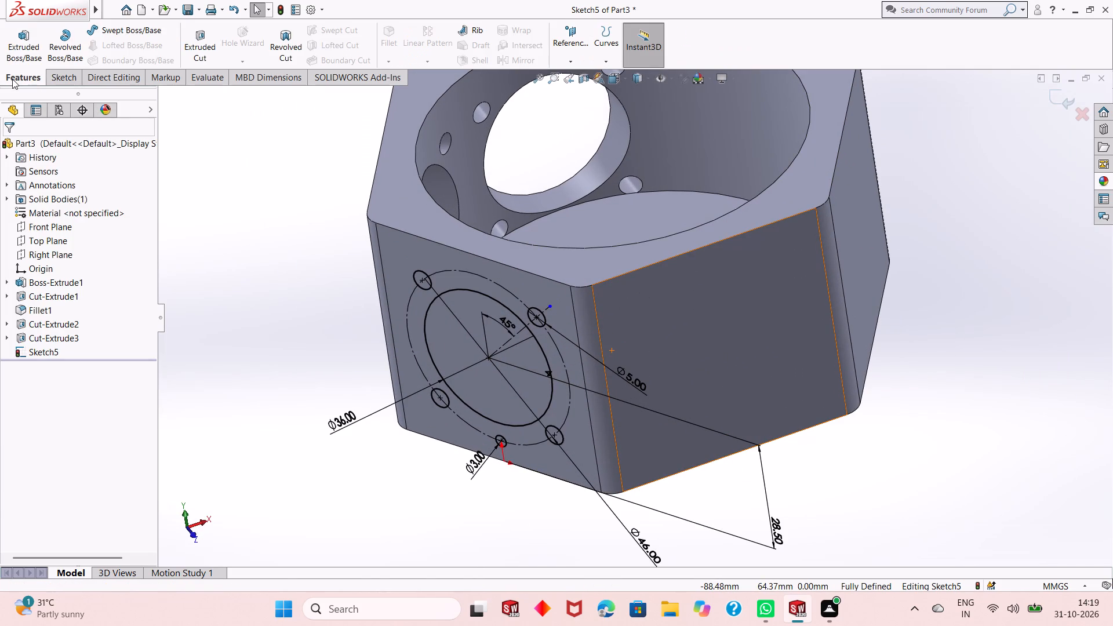
click(202, 50)
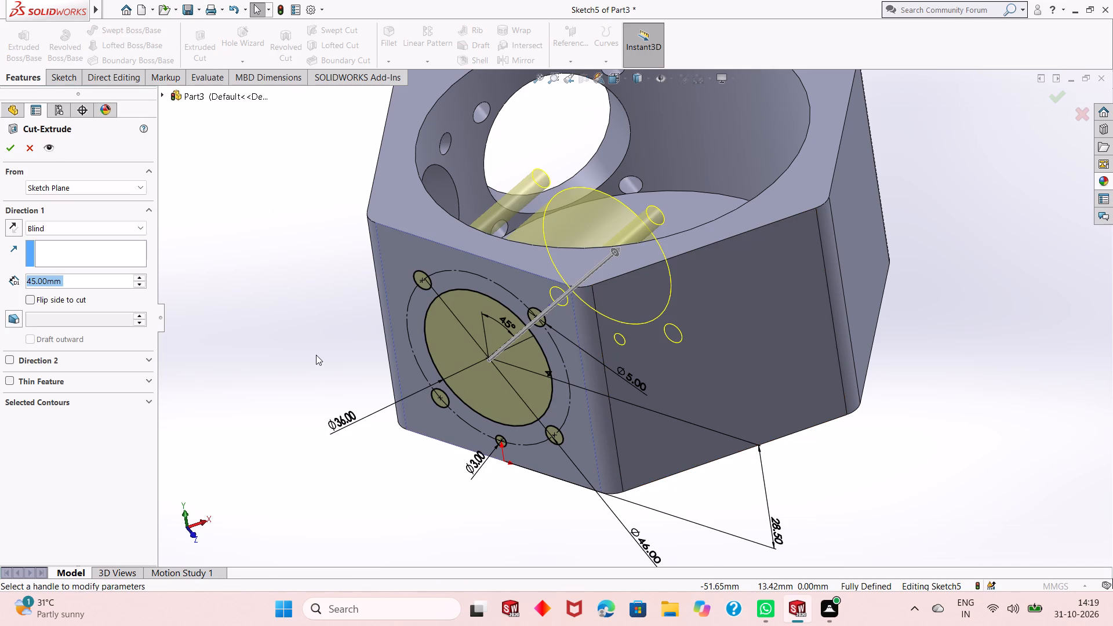
click(85, 223)
click(96, 291)
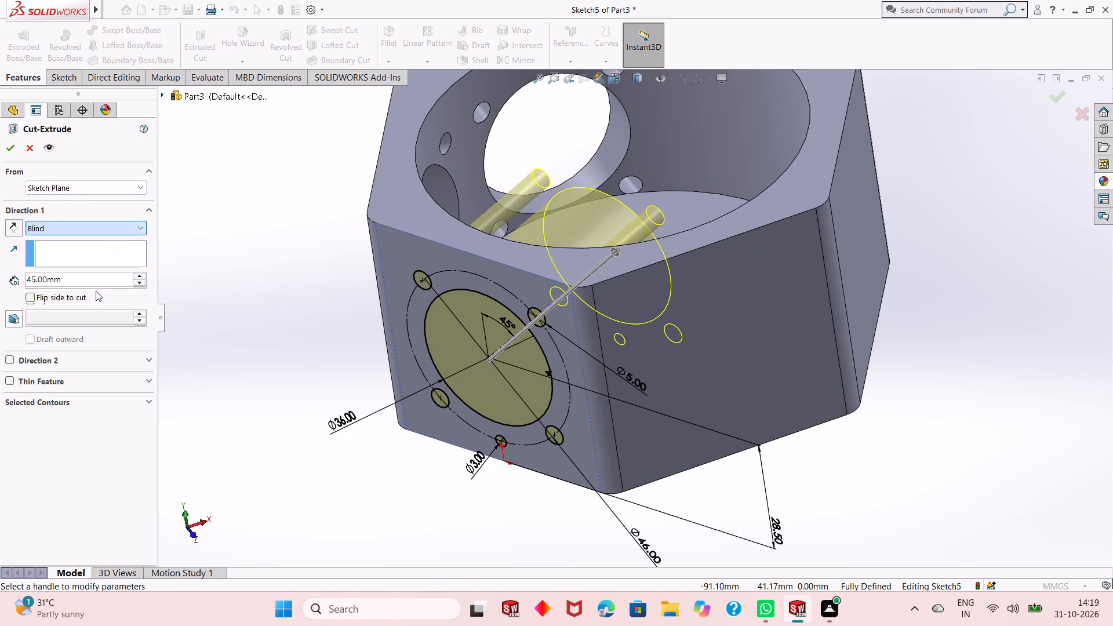
middle_drag(397, 285, 323, 374)
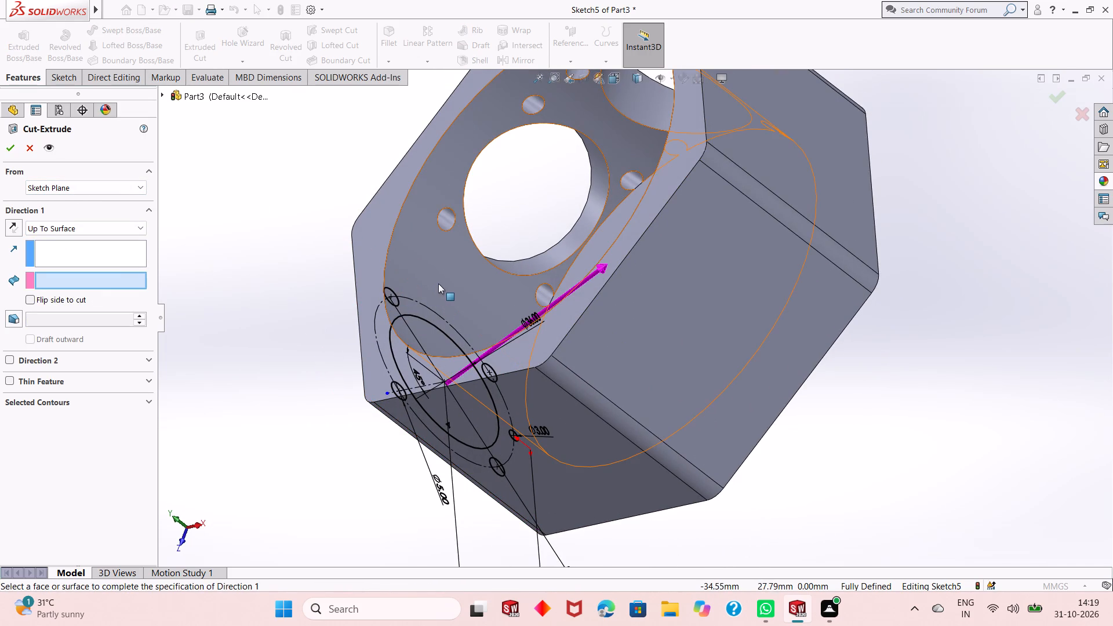
click(439, 290)
middle_drag(250, 277, 283, 351)
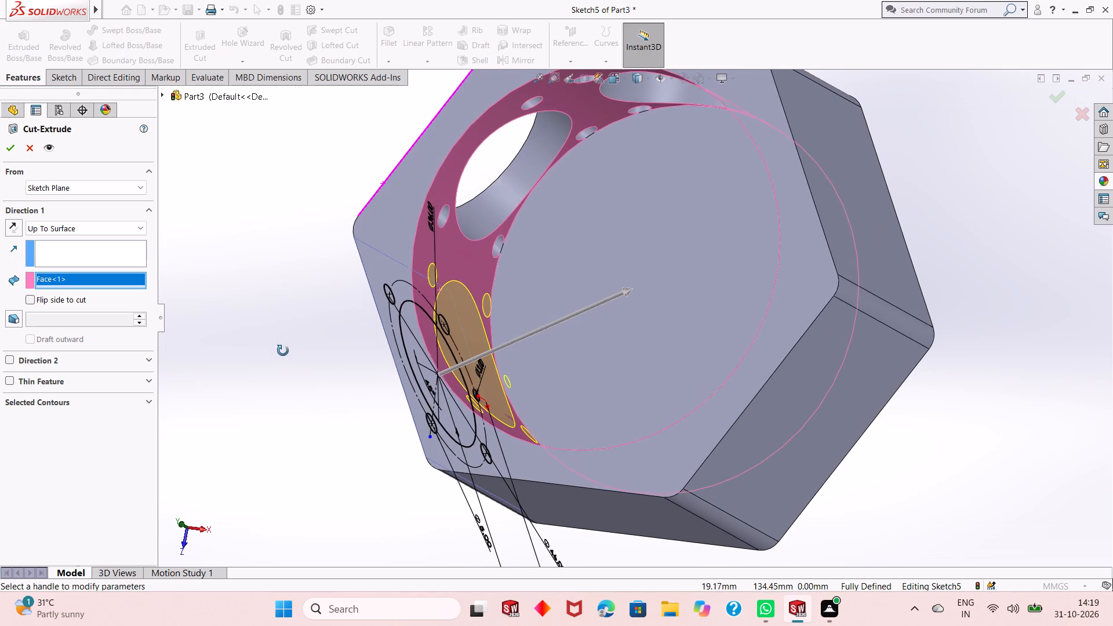
middle_drag(283, 351, 283, 351)
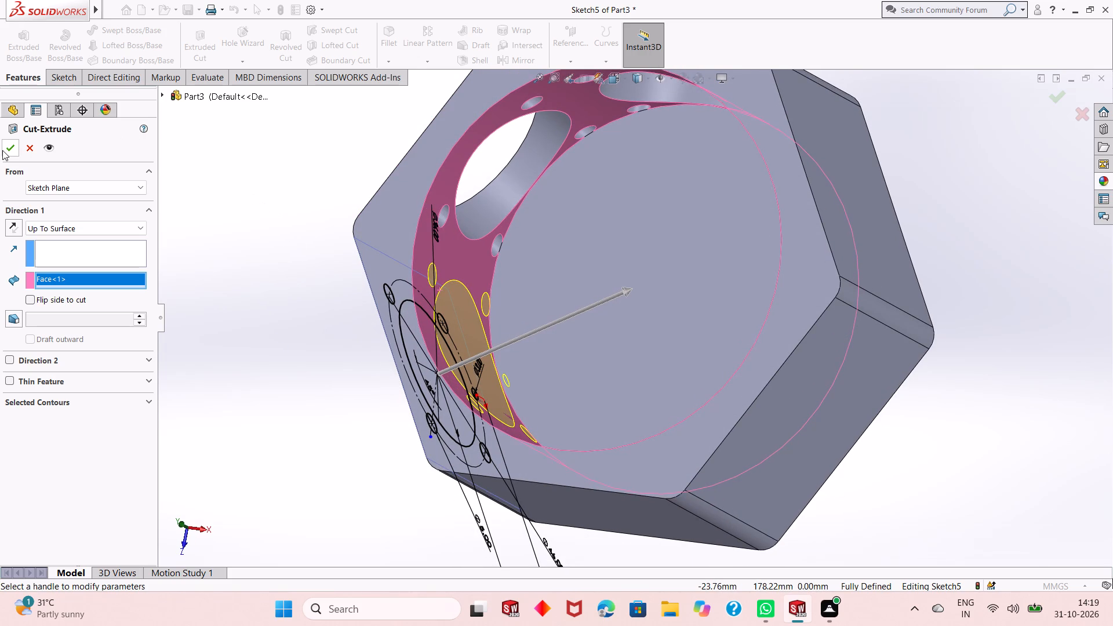
click(5, 150)
click(276, 301)
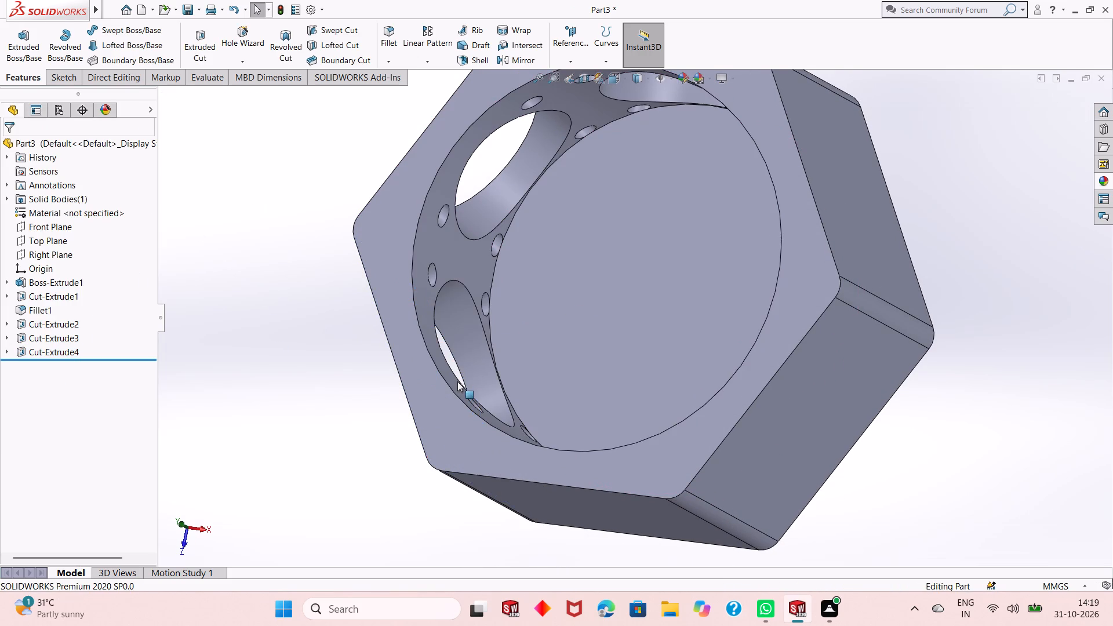
Start a new sketch on the uncut side face facing positive Z, beside the newly cut face, and view it face-on.
middle_drag(457, 384, 587, 276)
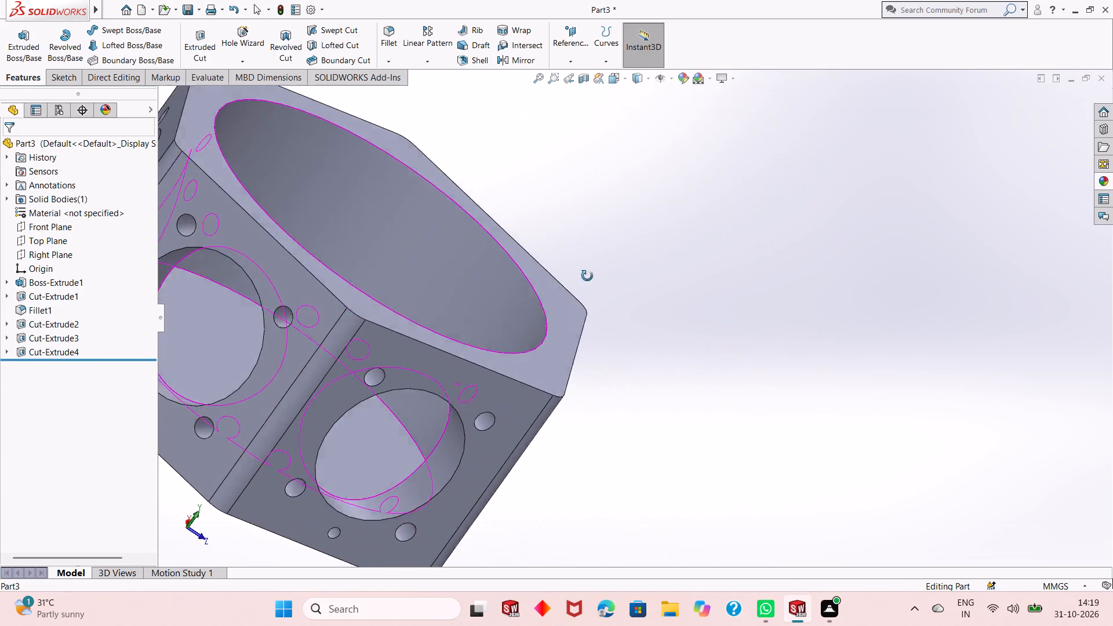
middle_drag(587, 276, 505, 284)
scroll(492, 372, up, 2)
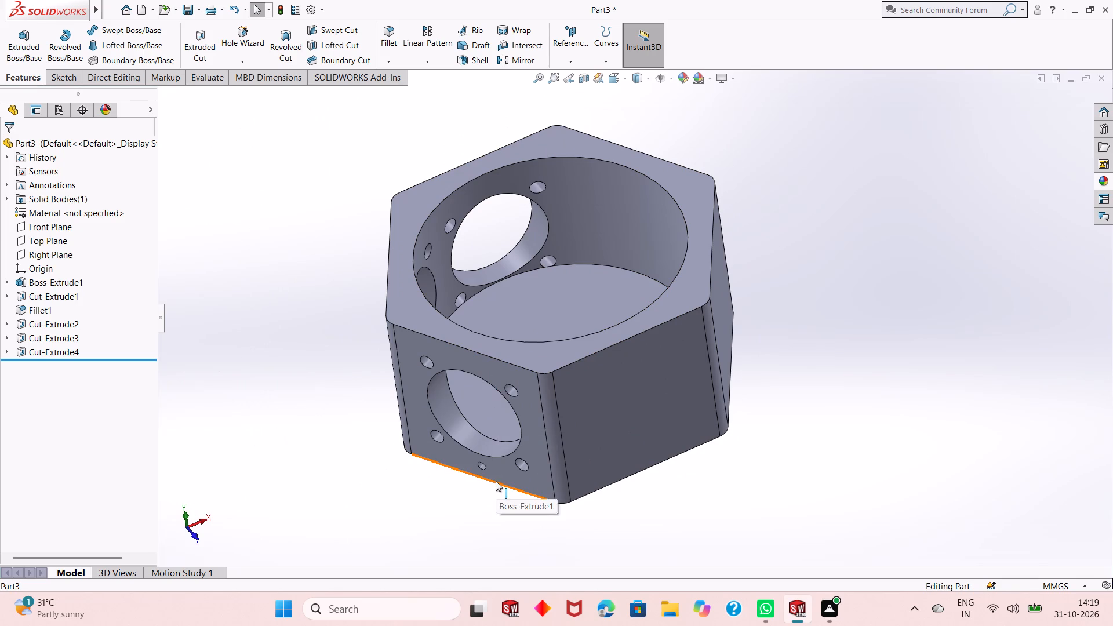
middle_drag(496, 482, 521, 337)
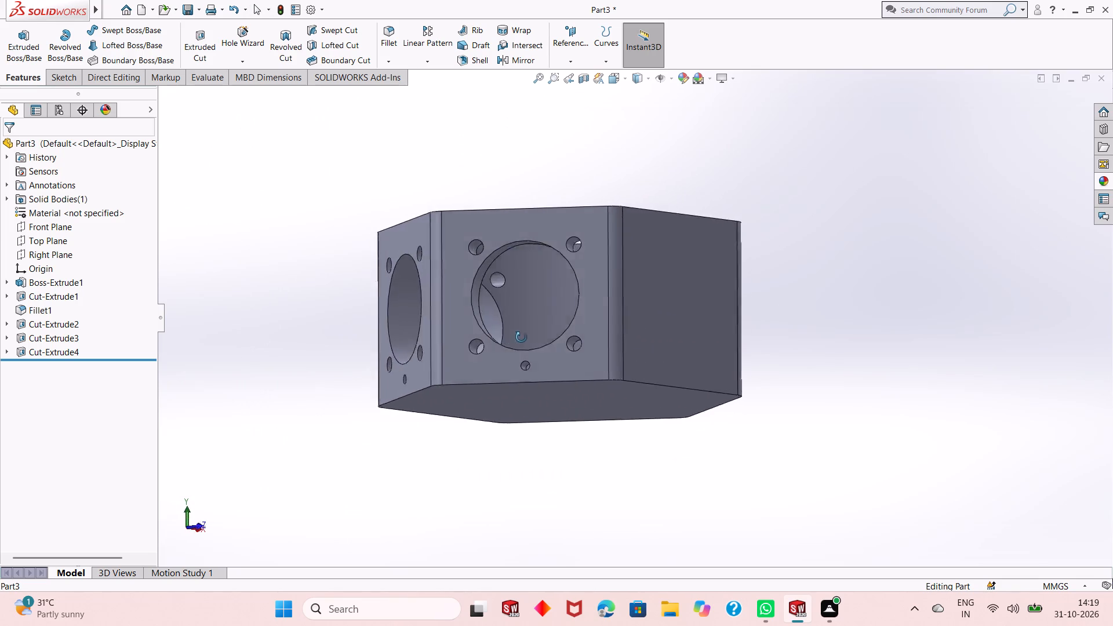
middle_drag(521, 337, 486, 348)
click(613, 303)
click(663, 268)
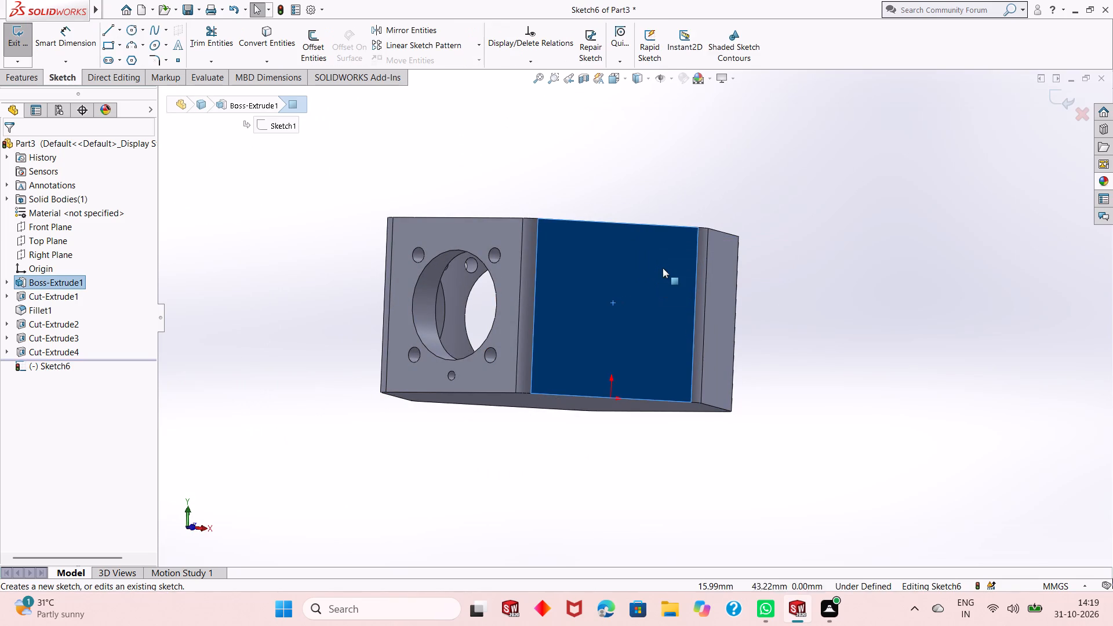
key(ctrl+8)
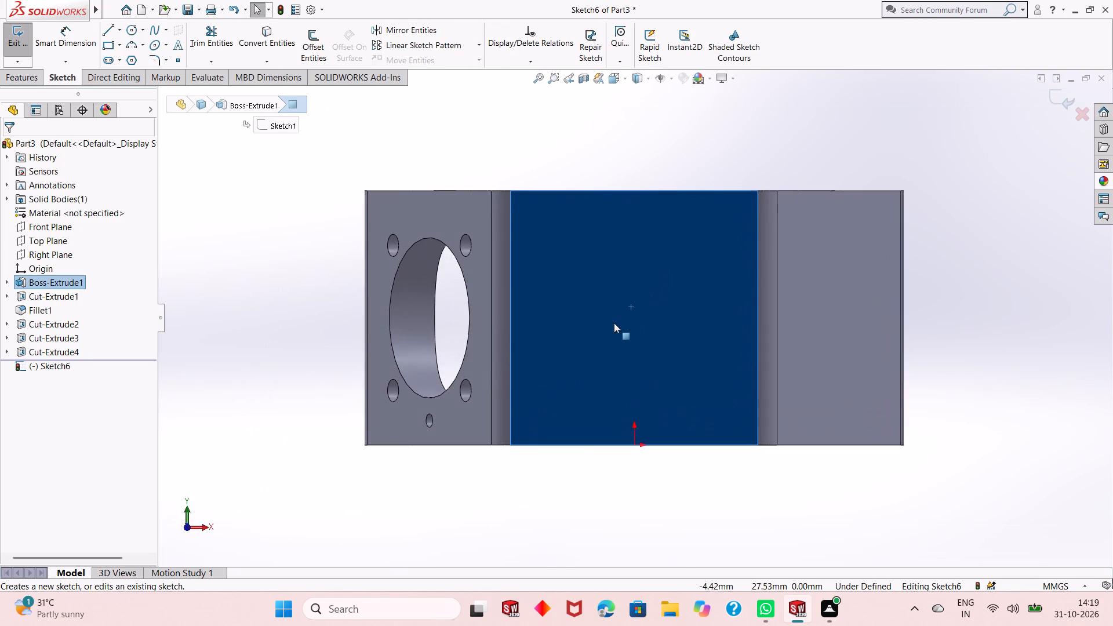
Sketch a circle about 39 mm in diameter near the middle of the side face, centred above the origin.
scroll(613, 324, up, 1)
key(Escape)
scroll(735, 299, down, 2)
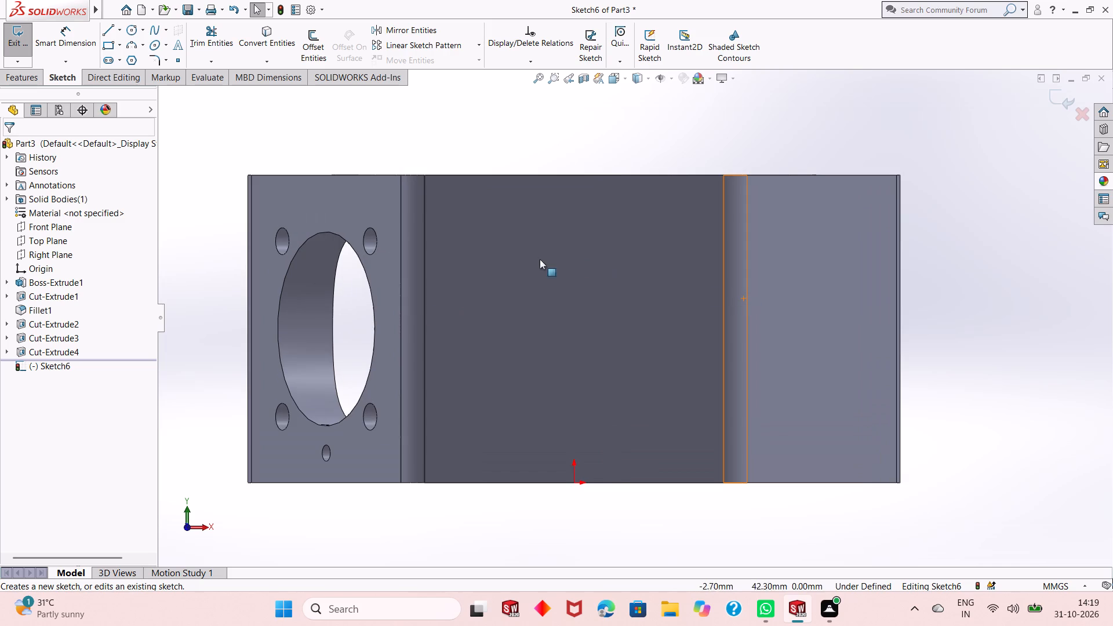
scroll(558, 313, up, 1)
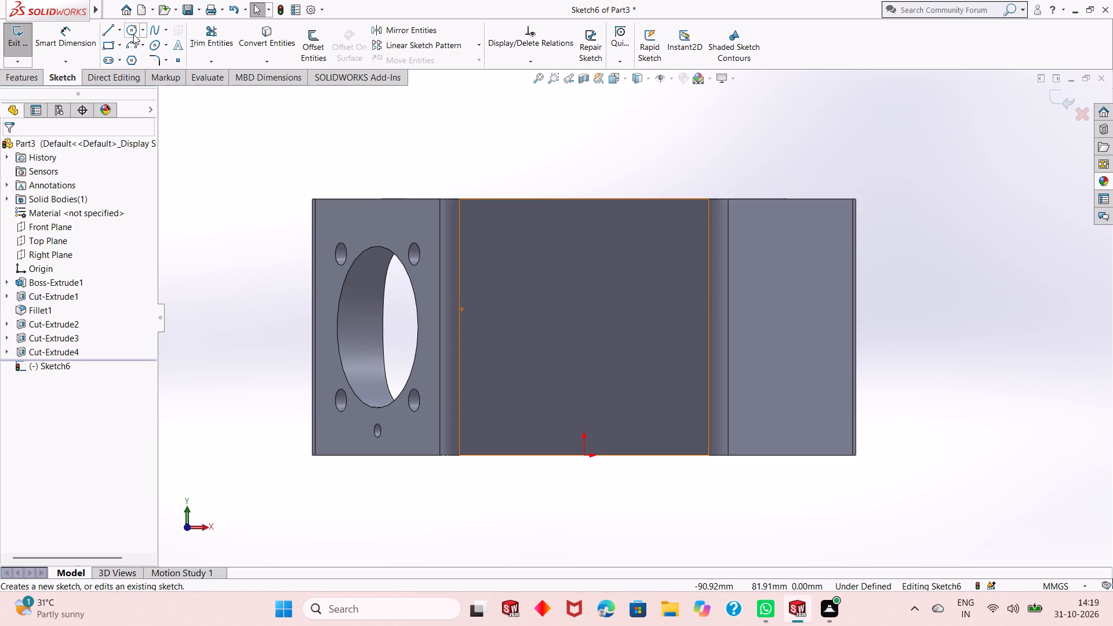
click(133, 34)
click(585, 325)
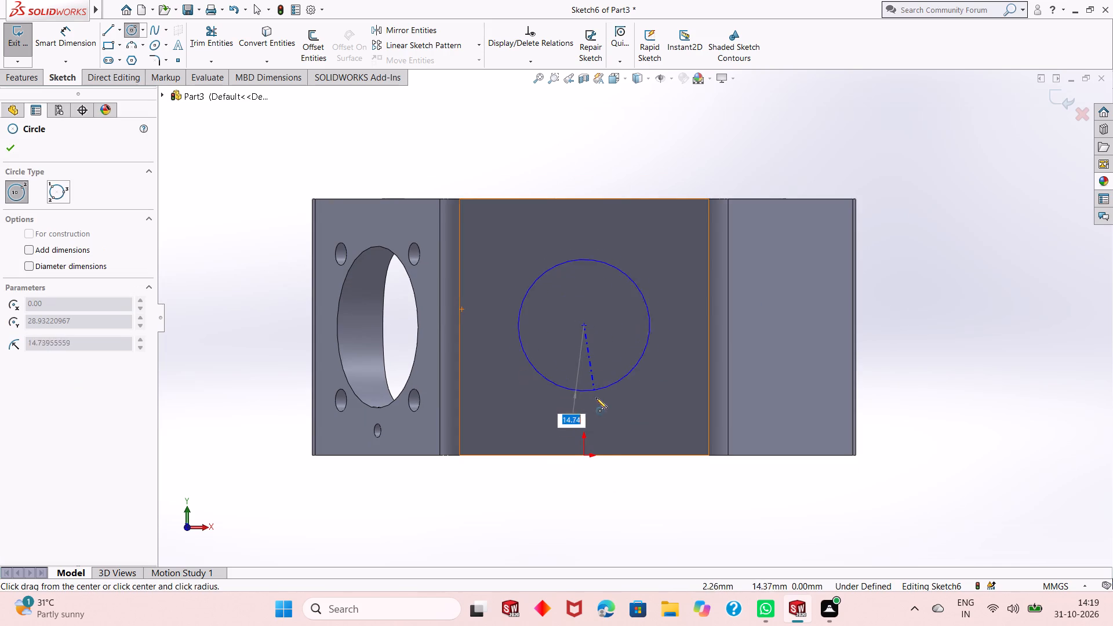
click(599, 412)
right_click(219, 232)
click(244, 245)
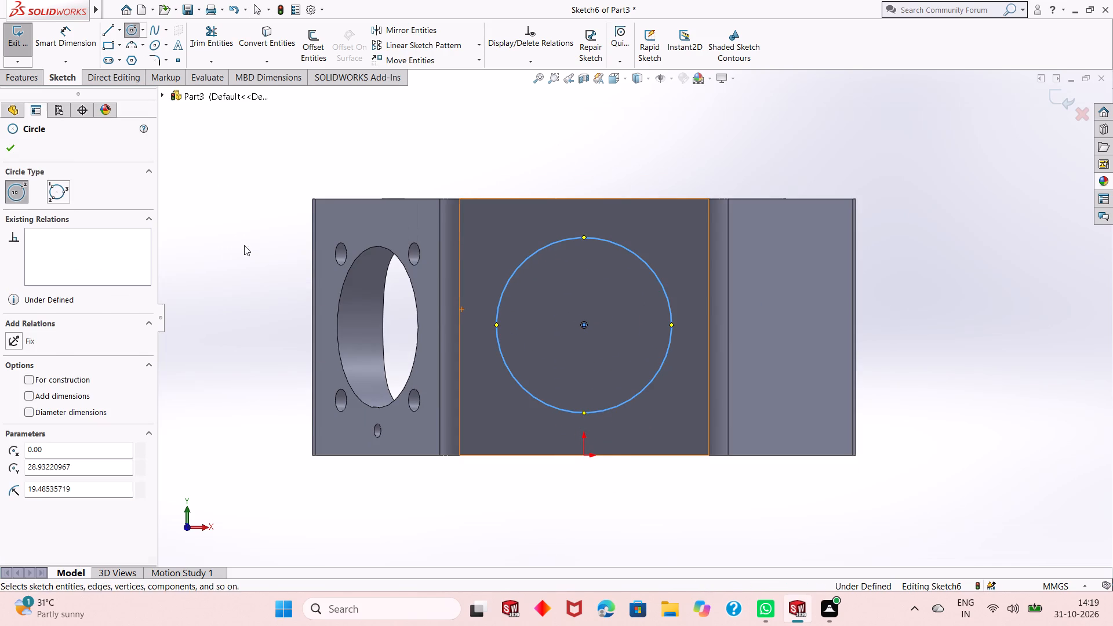
Dimension the circle on the side face to a 36 mm diameter.
click(74, 38)
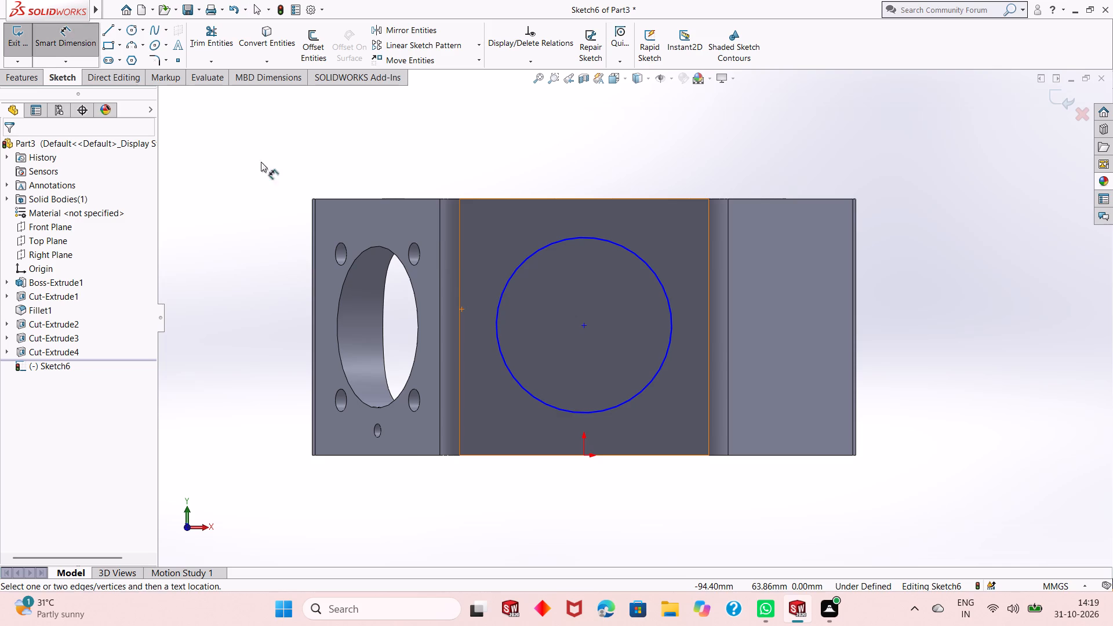
click(547, 406)
click(376, 513)
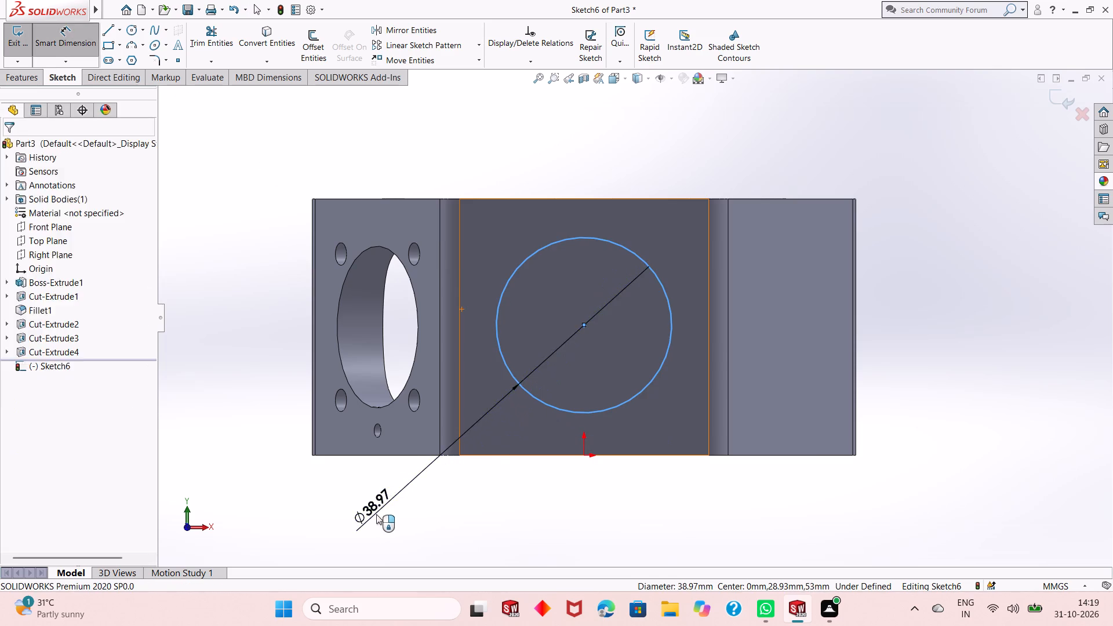
text(36)
key(Return)
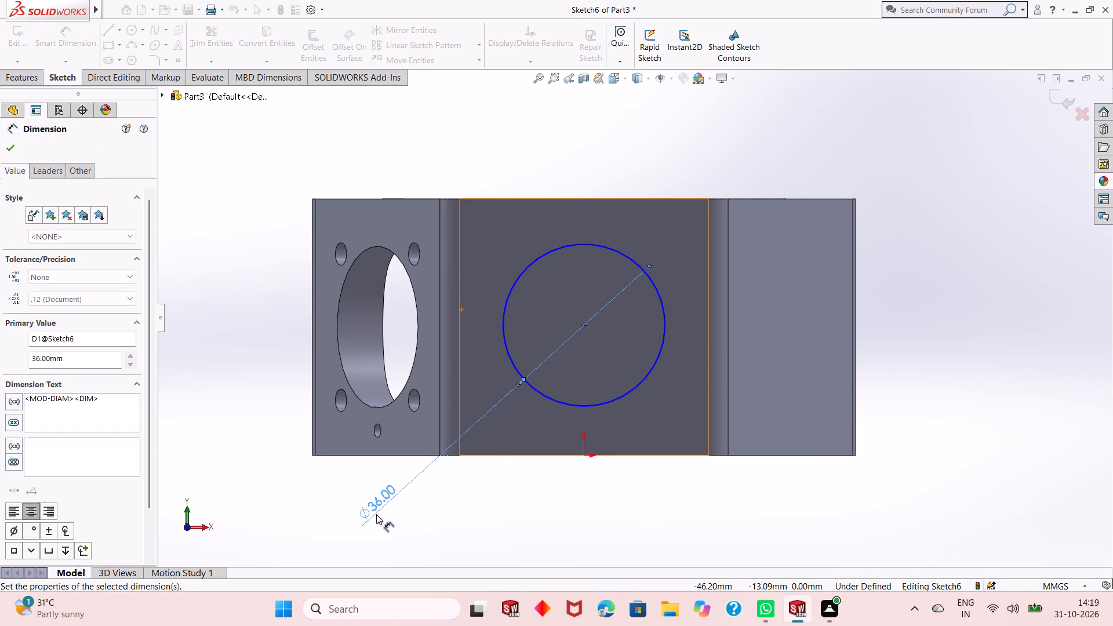
Dimension the circle's centre 57/2 (28.5 mm) above the face's bottom edge.
click(582, 327)
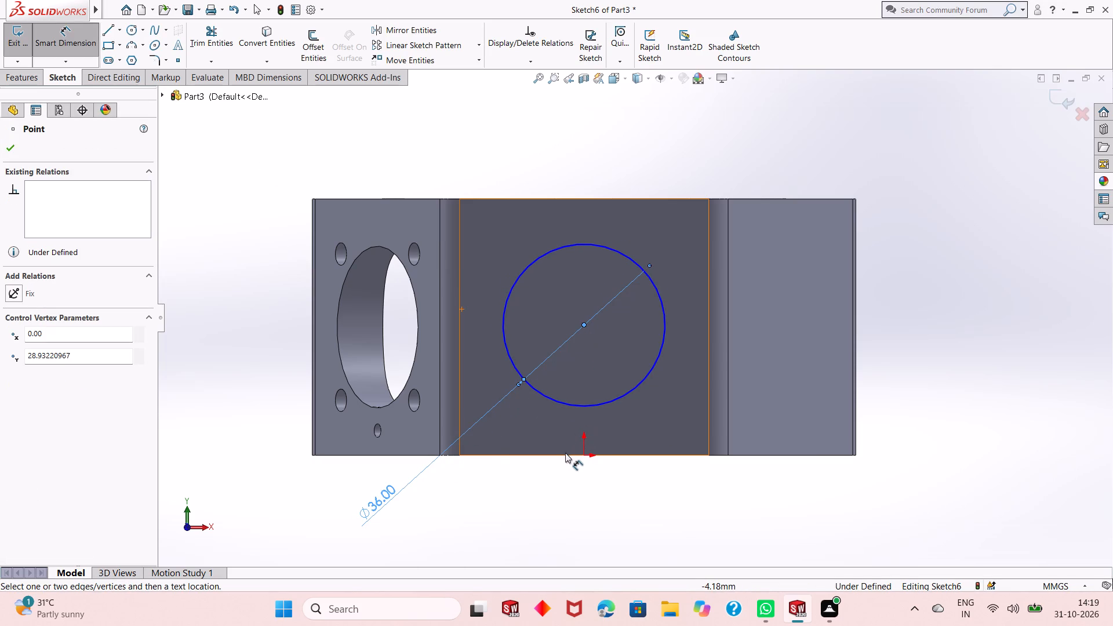
click(559, 456)
click(907, 403)
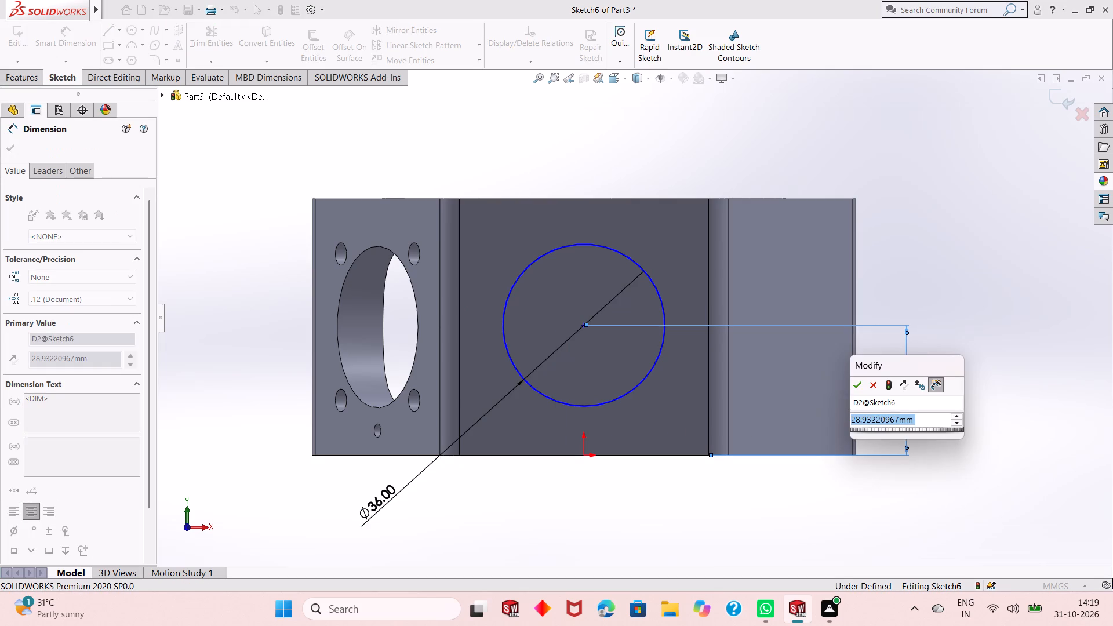
text(57/2)
key(Return)
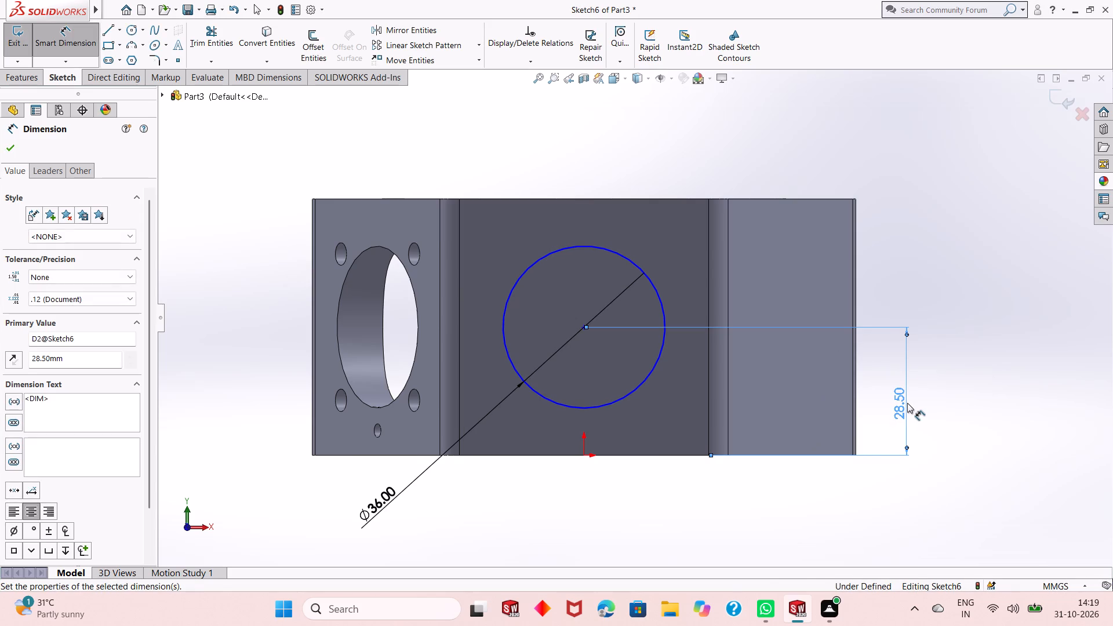
right_click(945, 268)
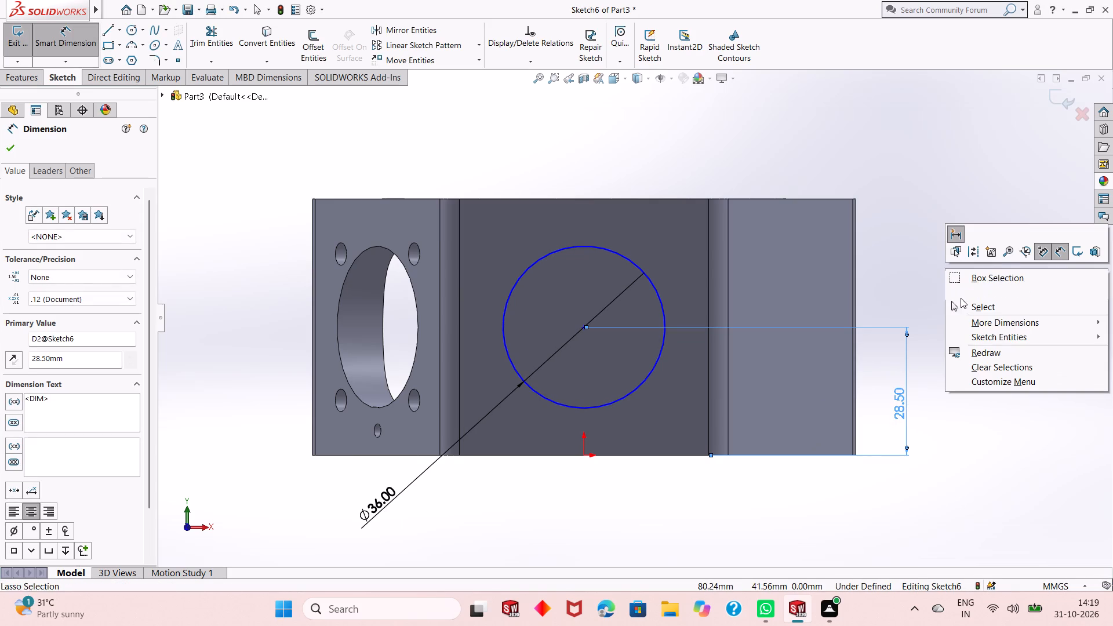
click(967, 305)
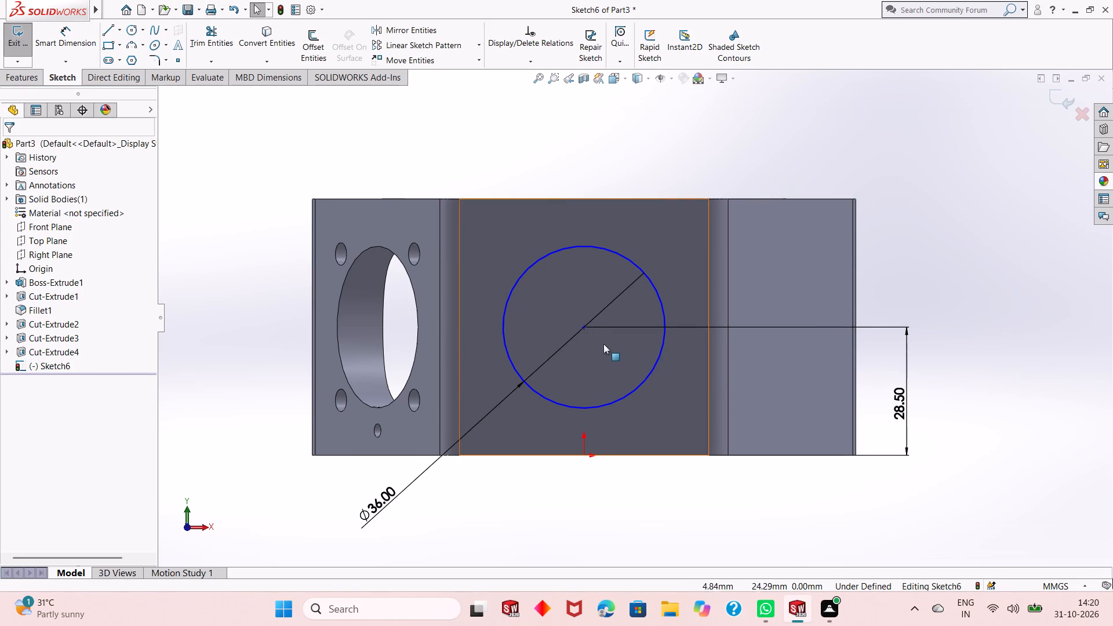
Add a vertical relation between the 36 mm circle's centre and the origin.
click(581, 325)
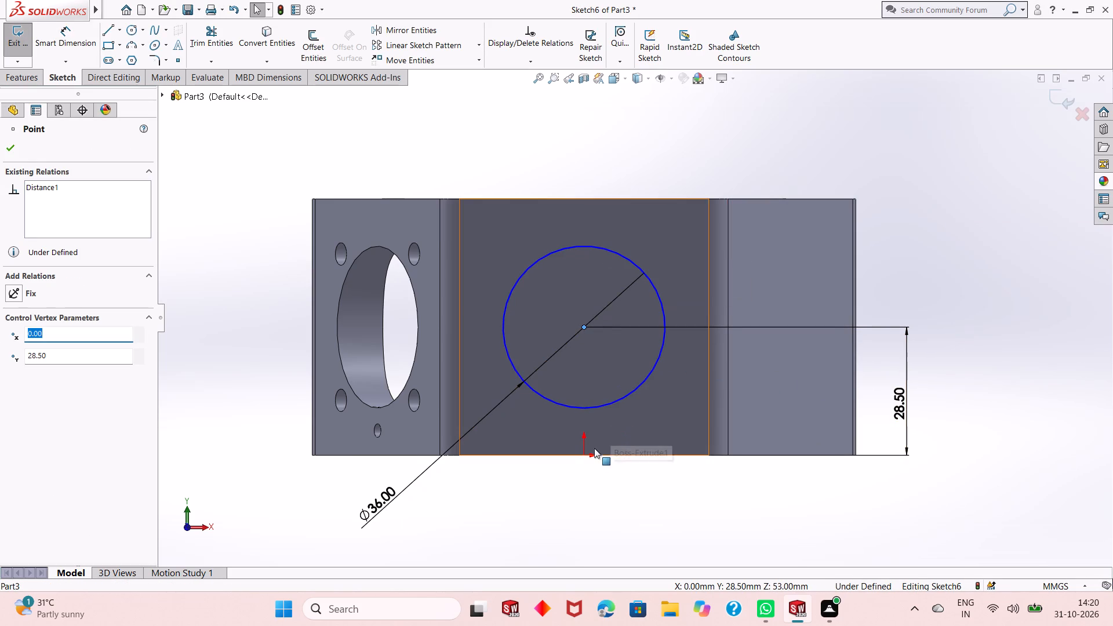
ctrl+click(583, 457)
click(634, 409)
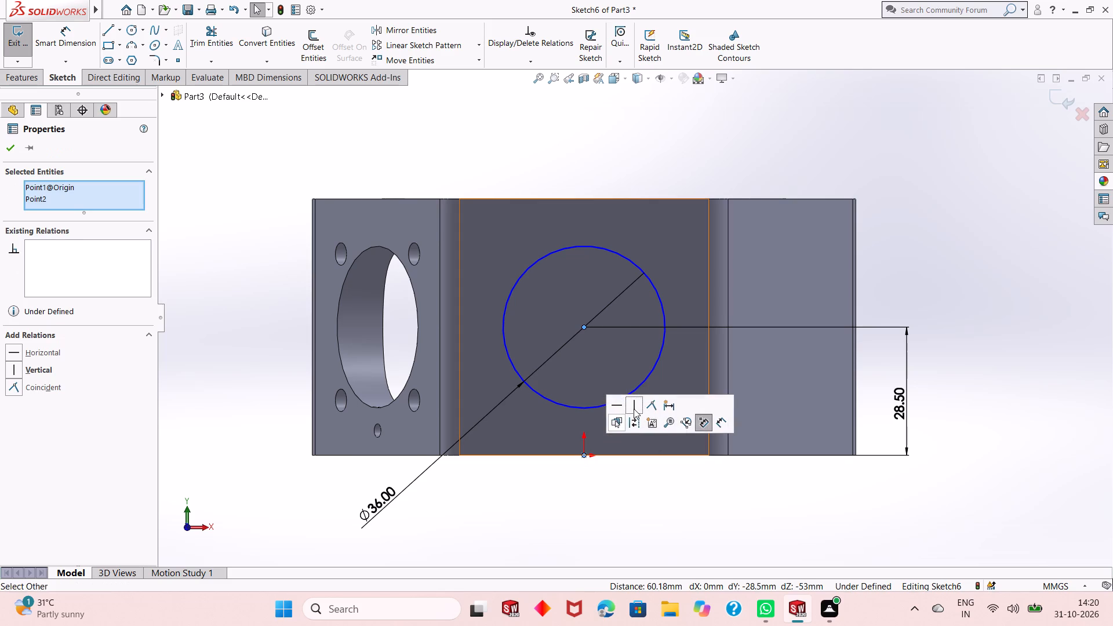
click(17, 151)
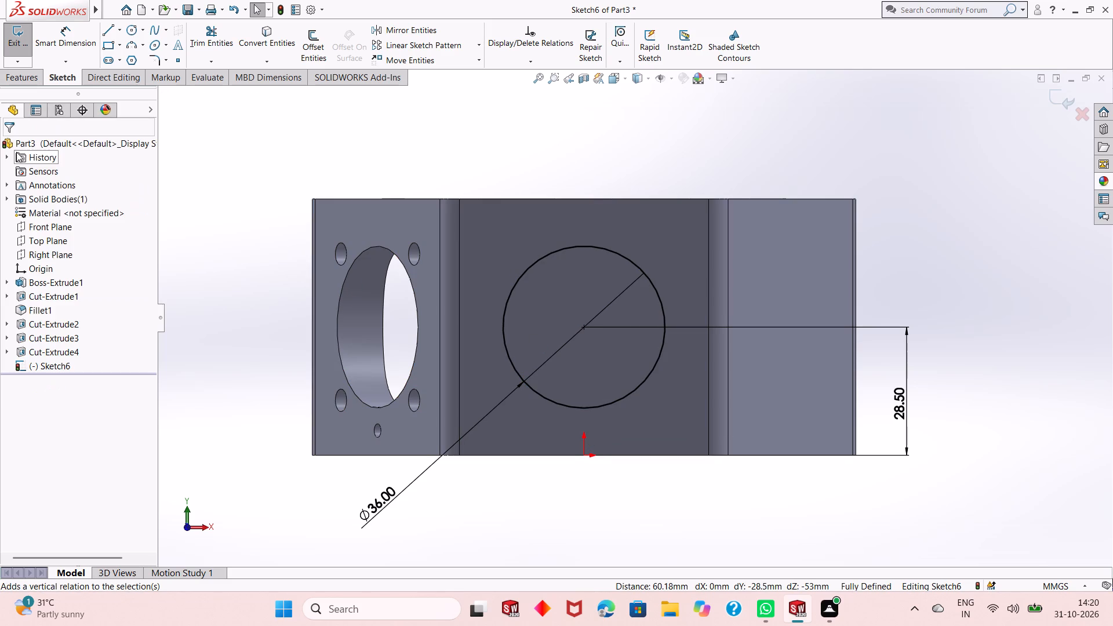
Sketch a circle about 44 mm in diameter concentric with the 36 mm circle on the side face.
click(135, 25)
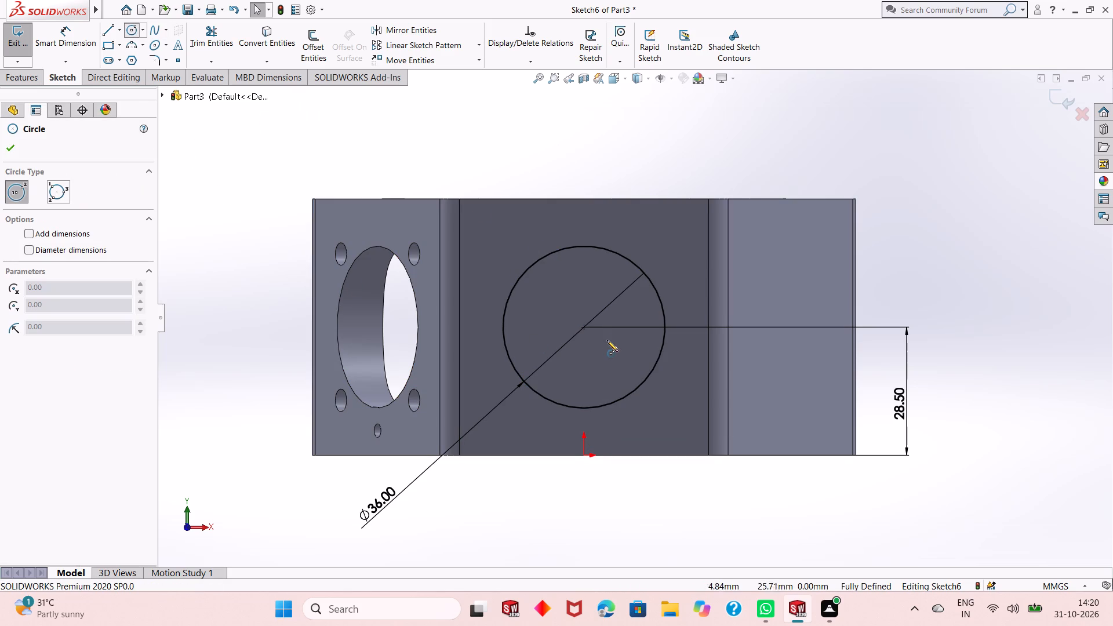
click(584, 327)
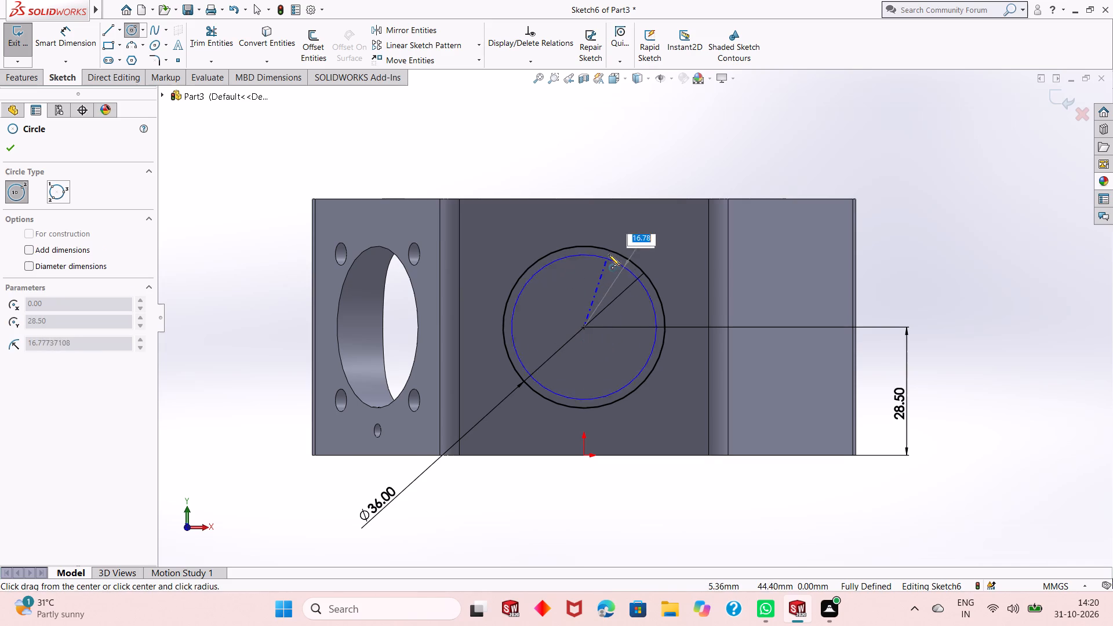
click(626, 236)
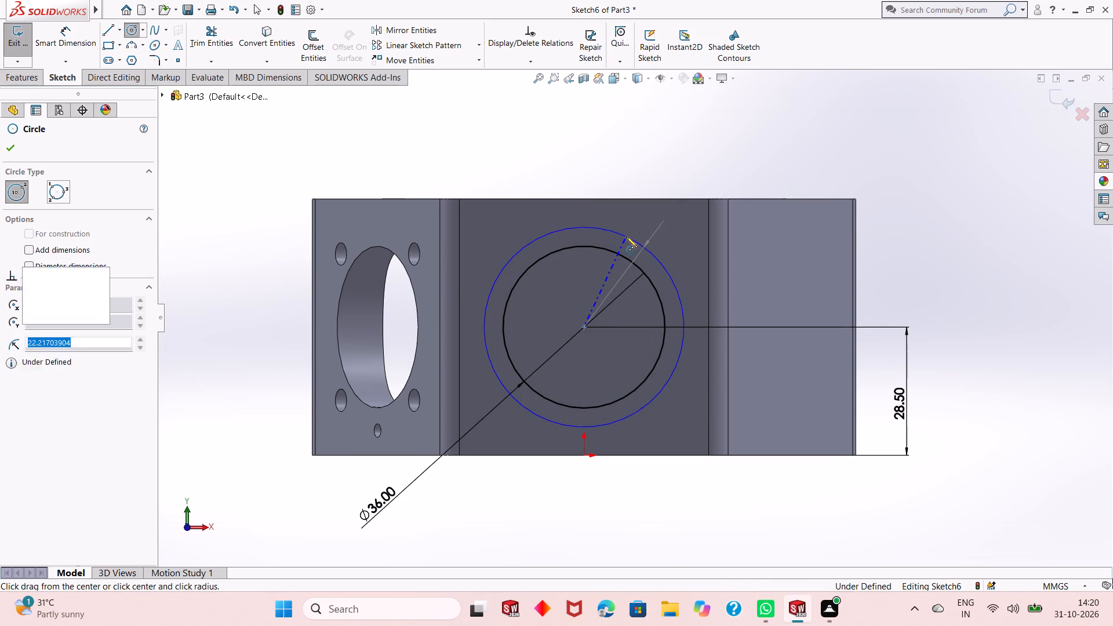
right_click(347, 151)
click(362, 162)
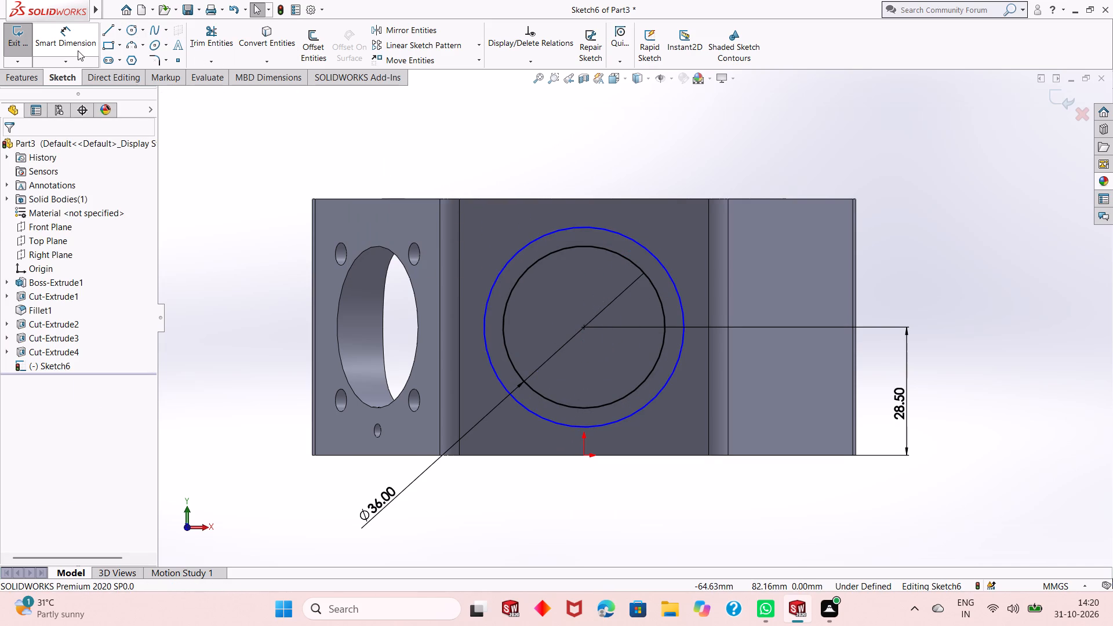
Dimension the outer concentric circle to a 46 mm diameter.
click(58, 42)
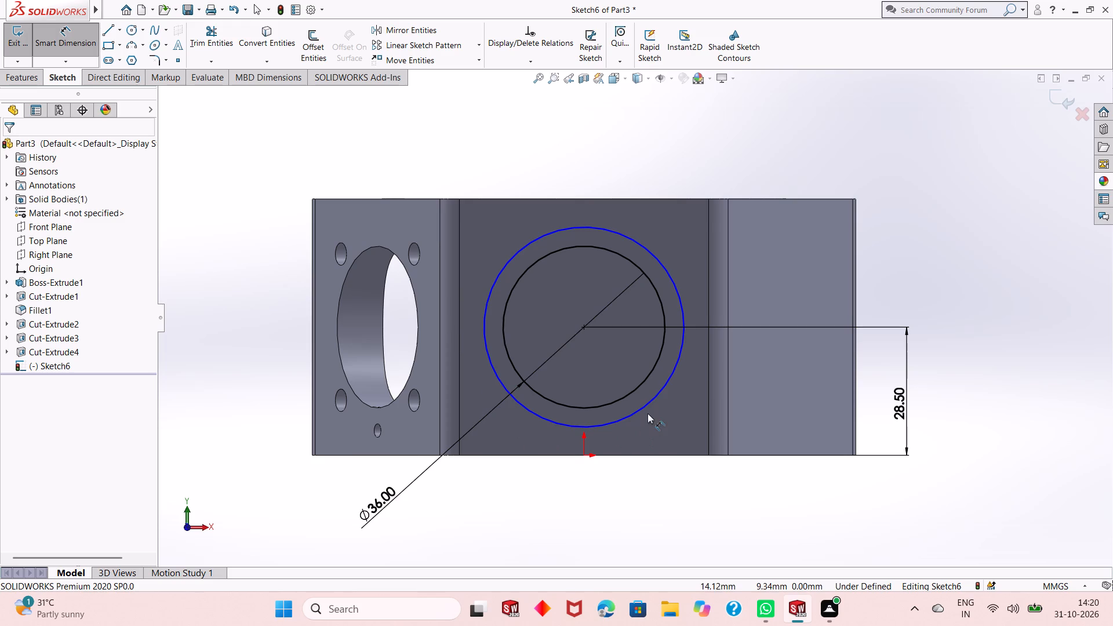
click(650, 405)
click(812, 529)
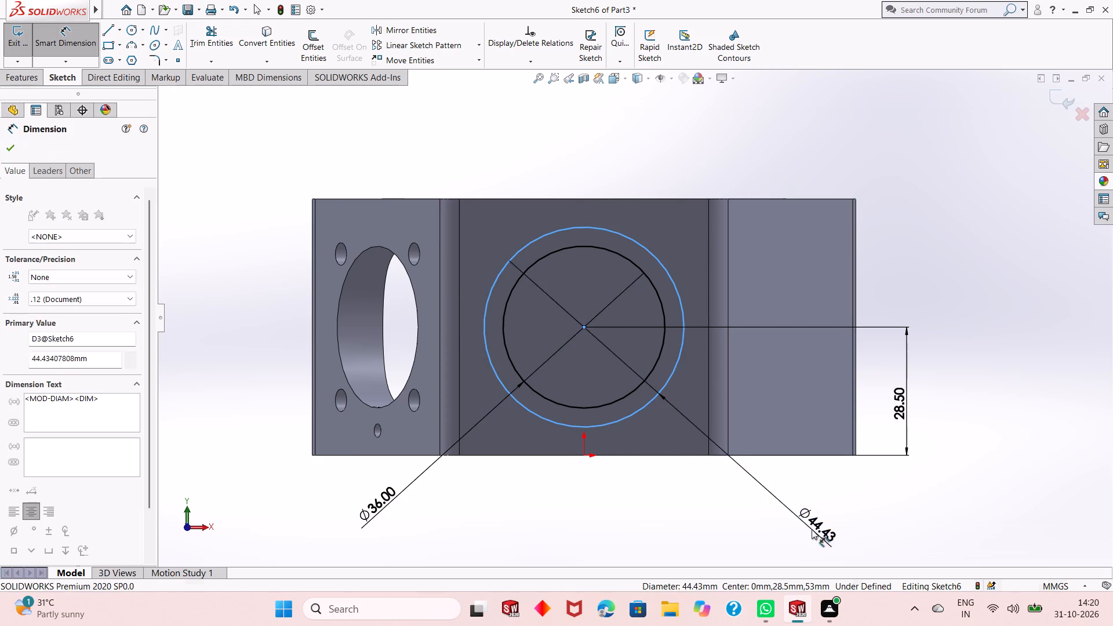
text(46)
key(Return)
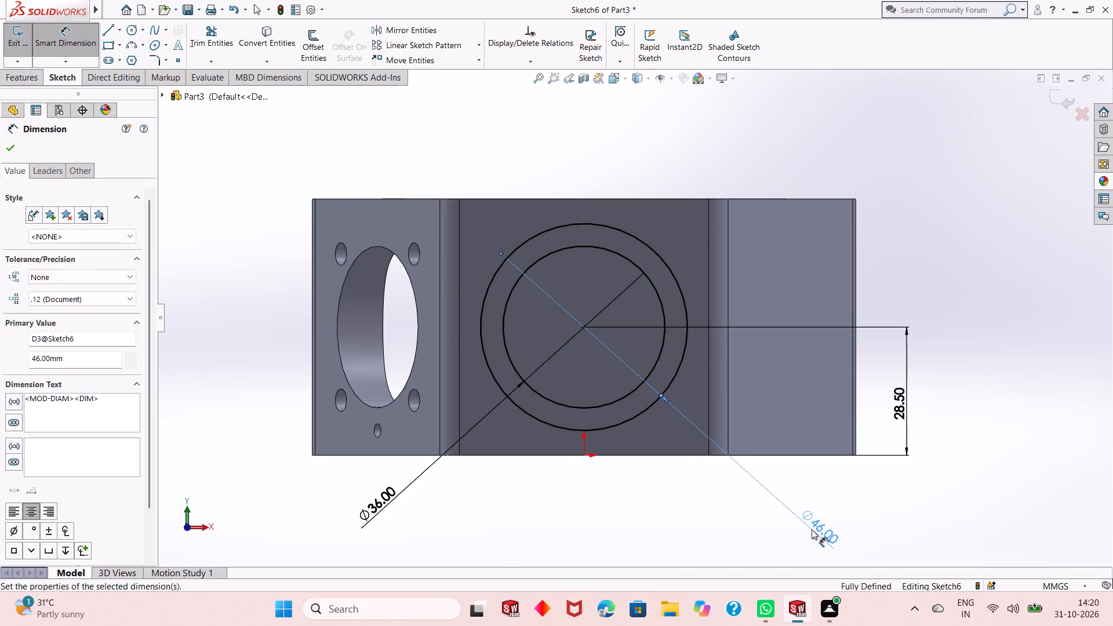
right_click(882, 252)
click(913, 288)
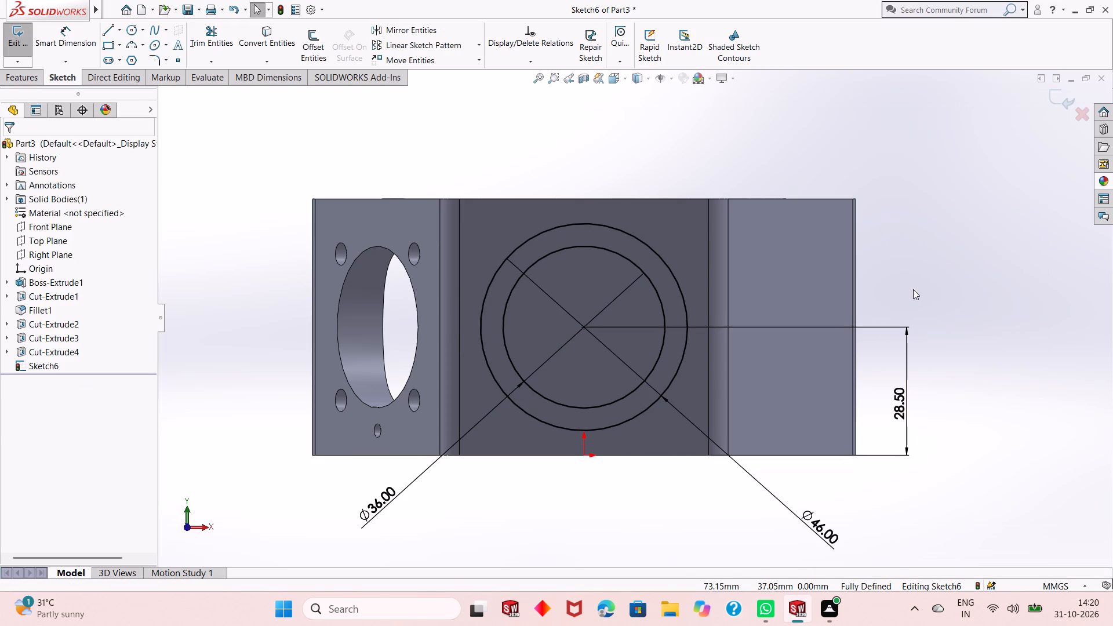
Convert the 46 mm circle to construction geometry.
click(679, 285)
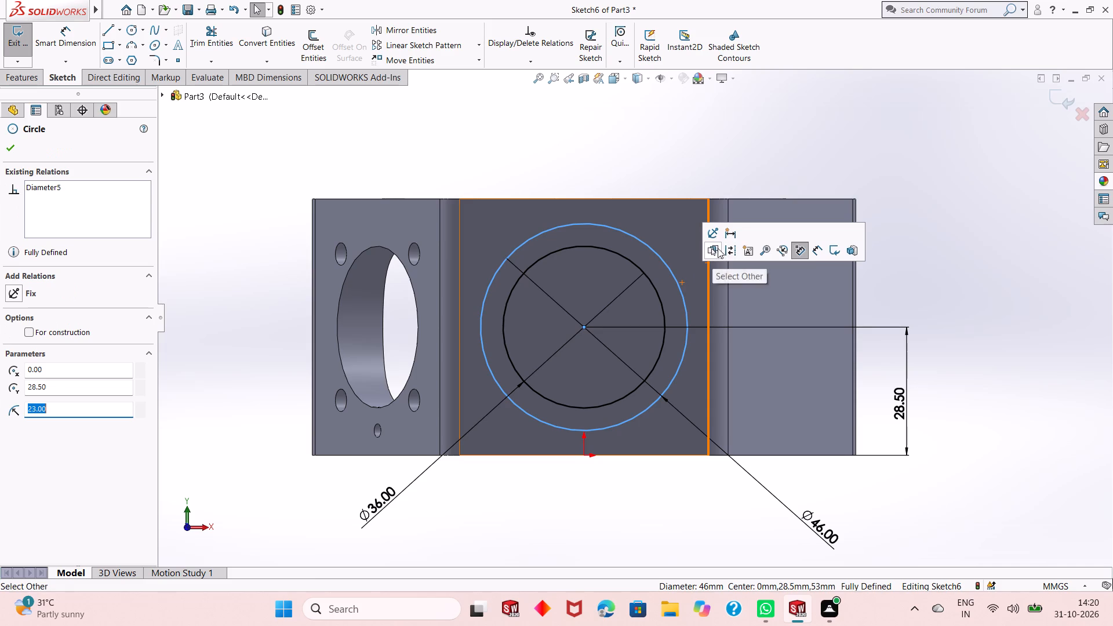
click(732, 247)
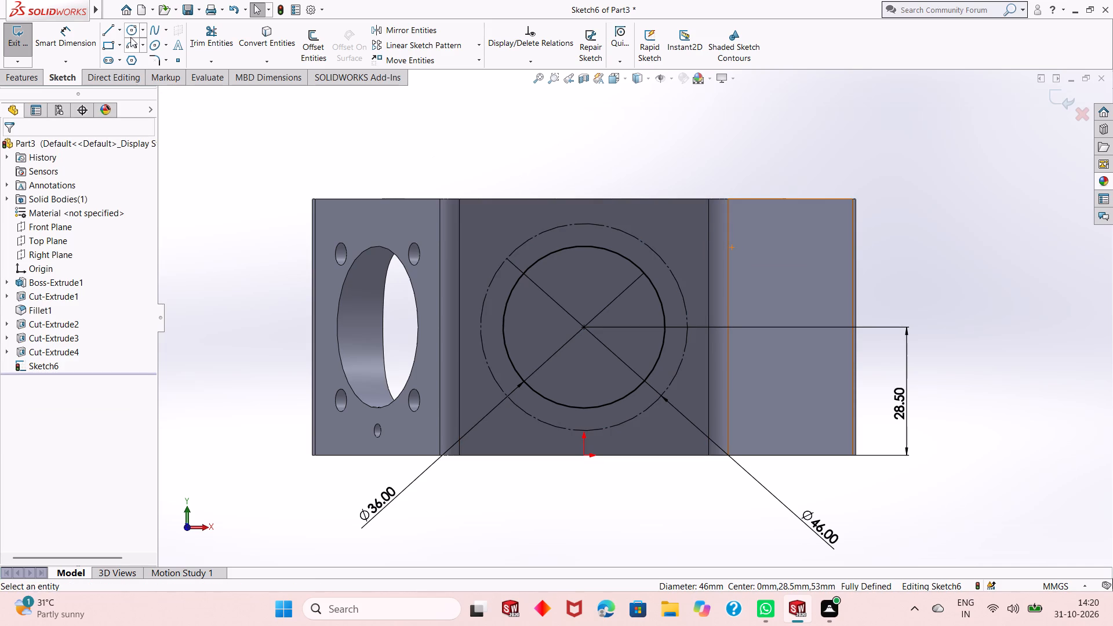
Draw a centerline about 28 mm long from the circles' centre diagonally up and right, past the 46 mm construction circle.
click(118, 27)
click(127, 61)
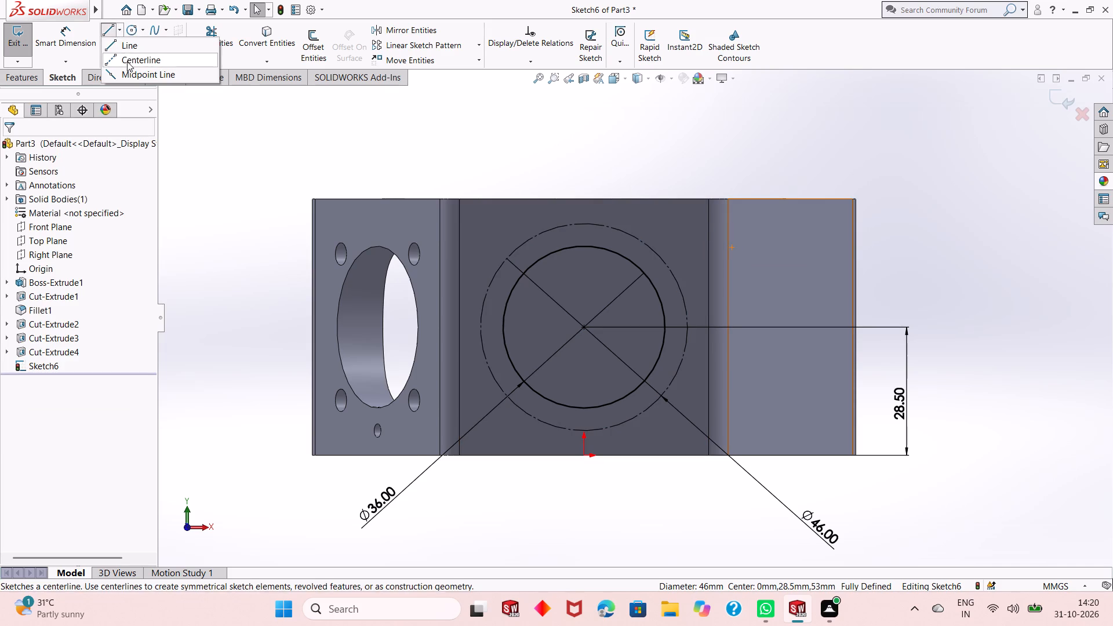
click(585, 328)
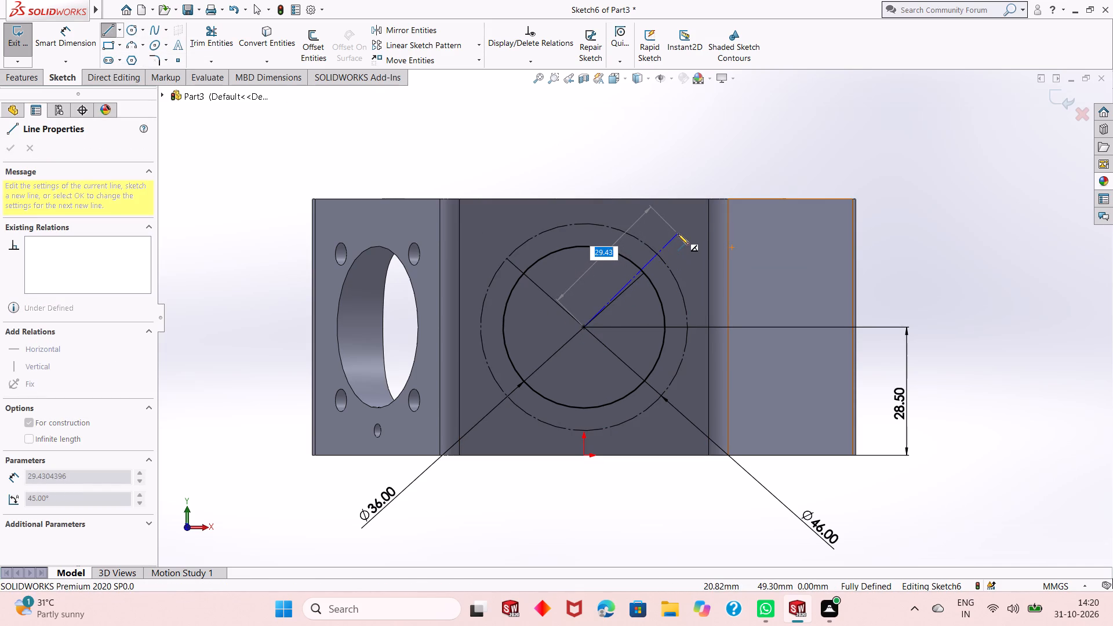
click(678, 242)
right_click(678, 242)
click(685, 250)
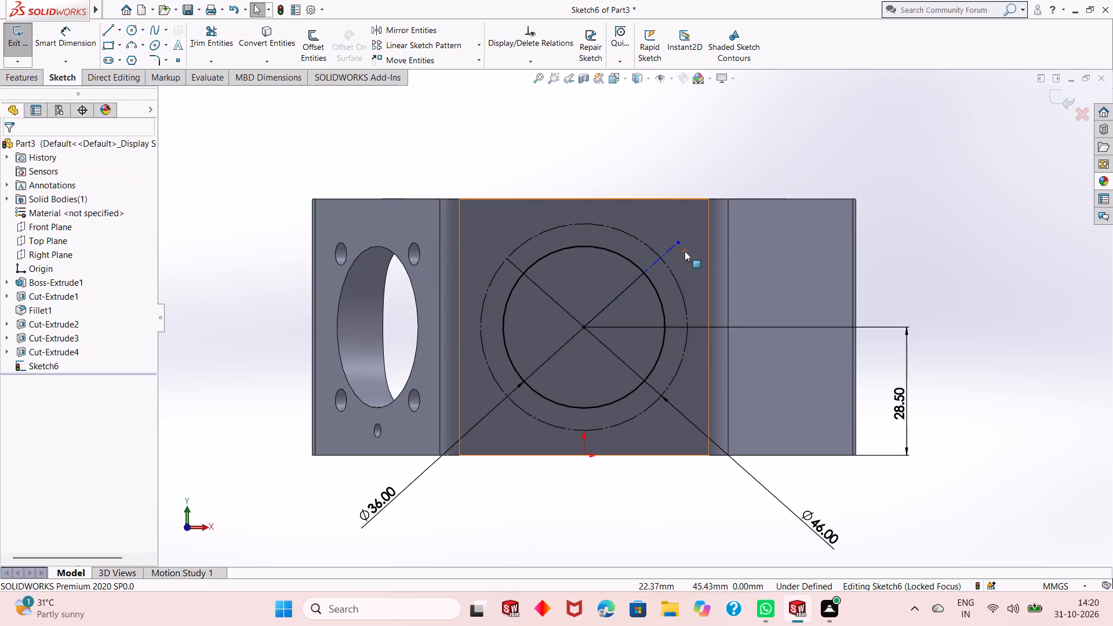
Dimension the centerline's angle at 45° from the vertical through the circles' centre.
click(75, 38)
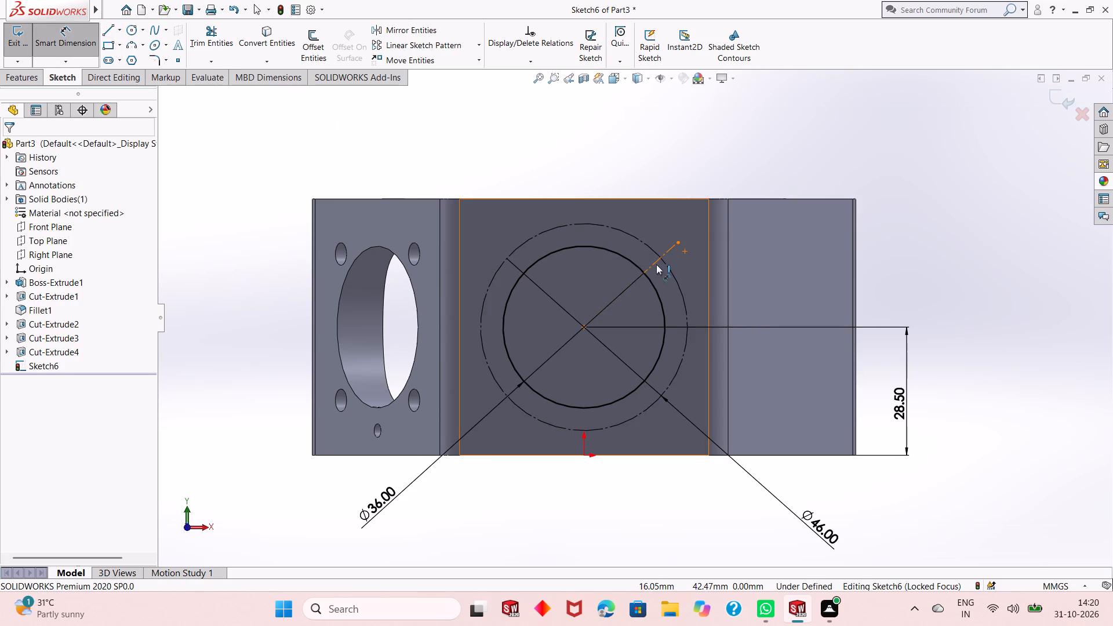
click(656, 264)
click(584, 327)
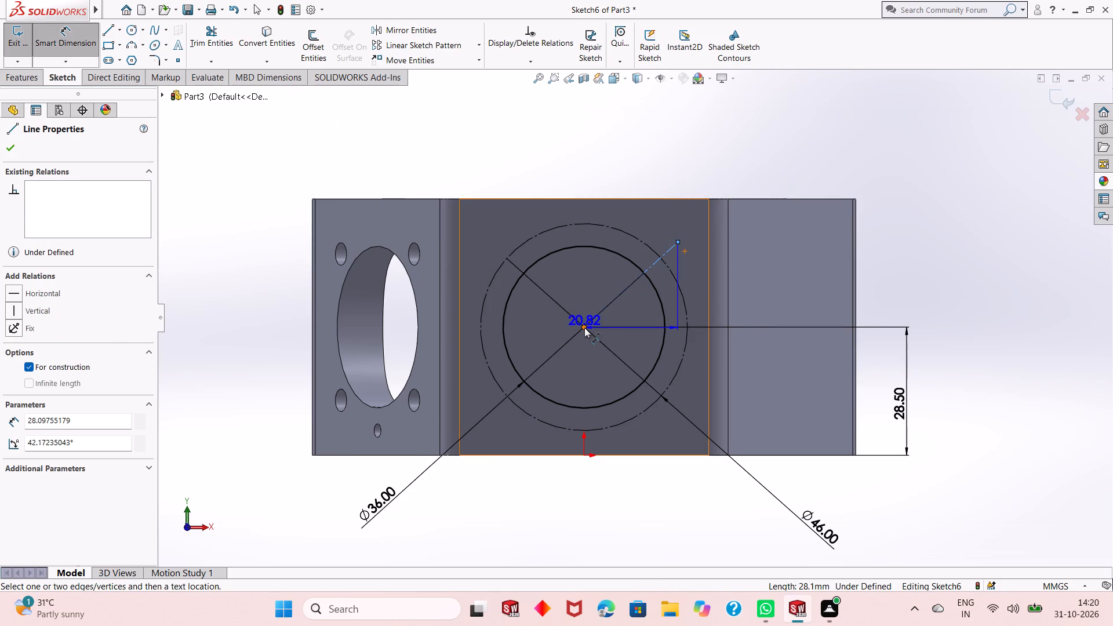
click(584, 296)
click(627, 263)
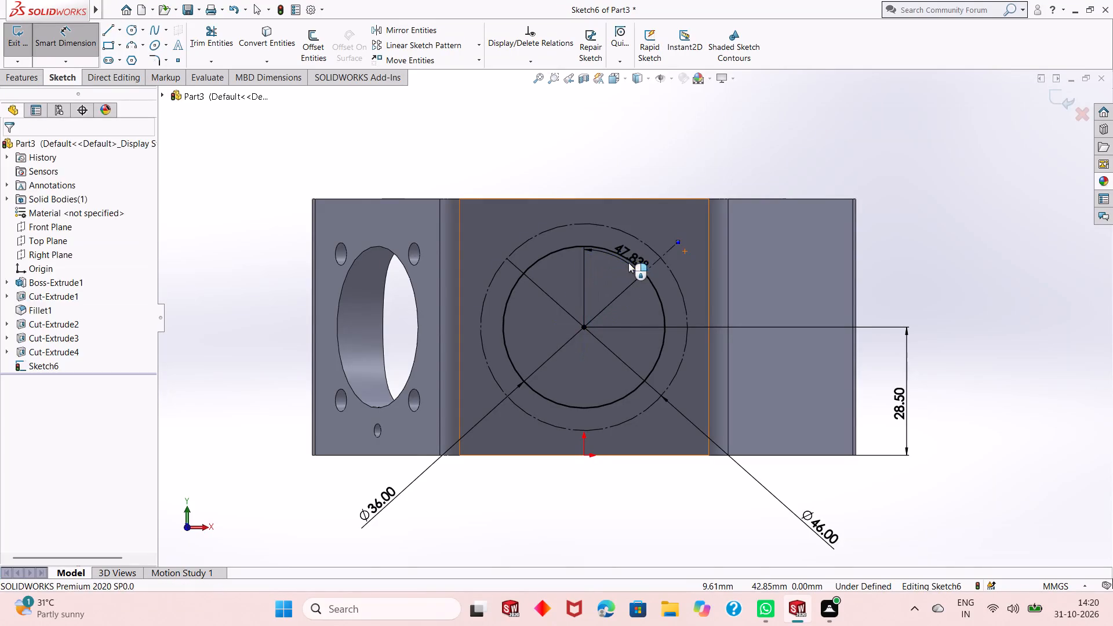
text(45)
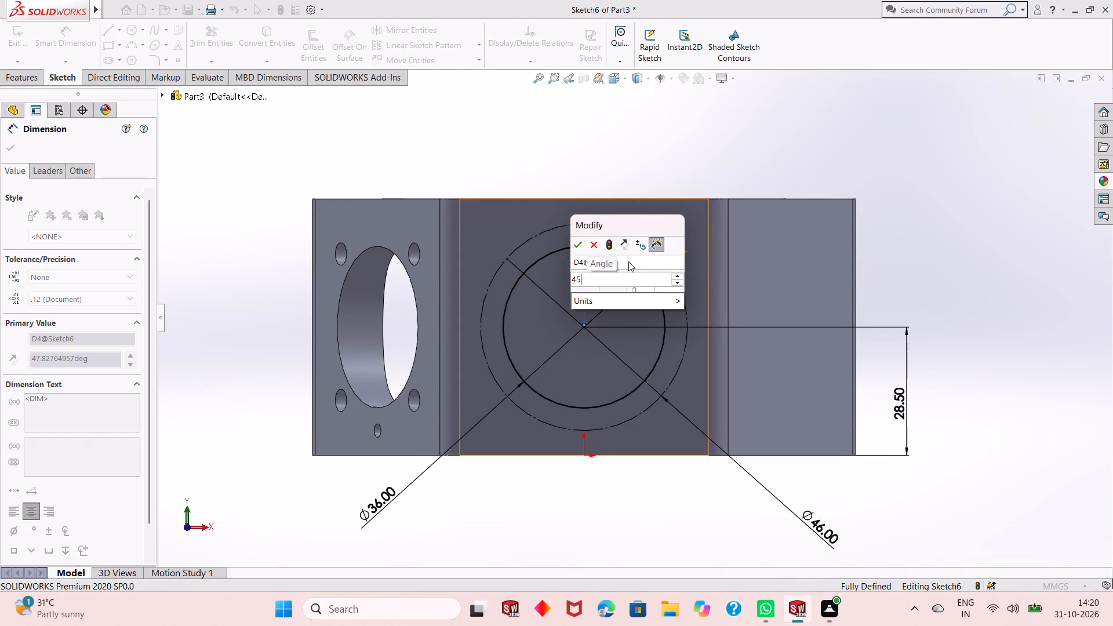
key(Return)
right_click(576, 136)
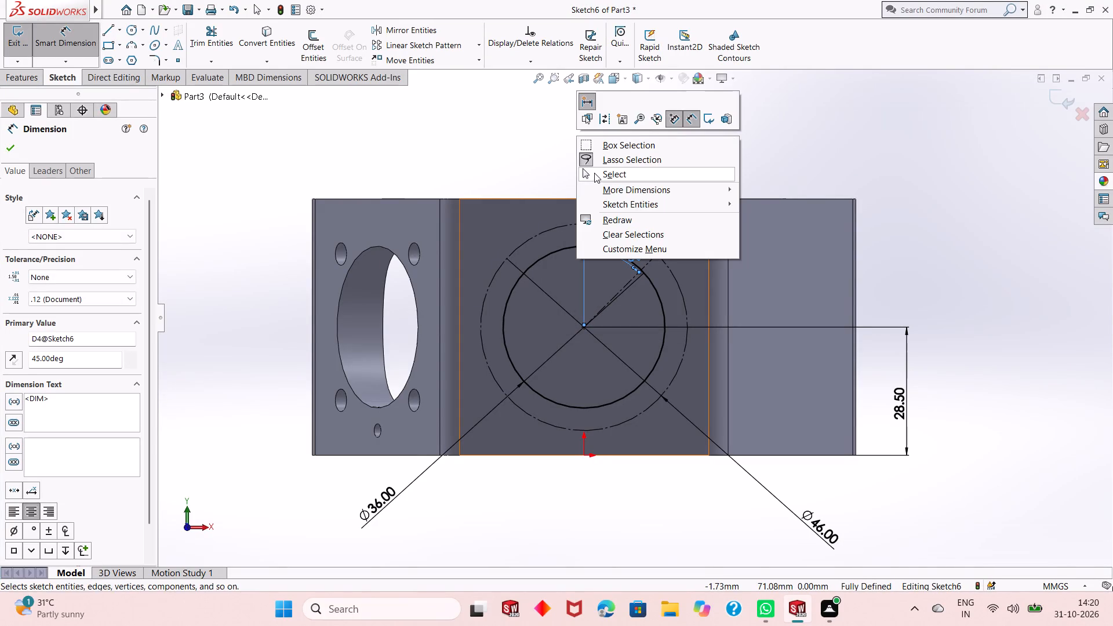
click(594, 174)
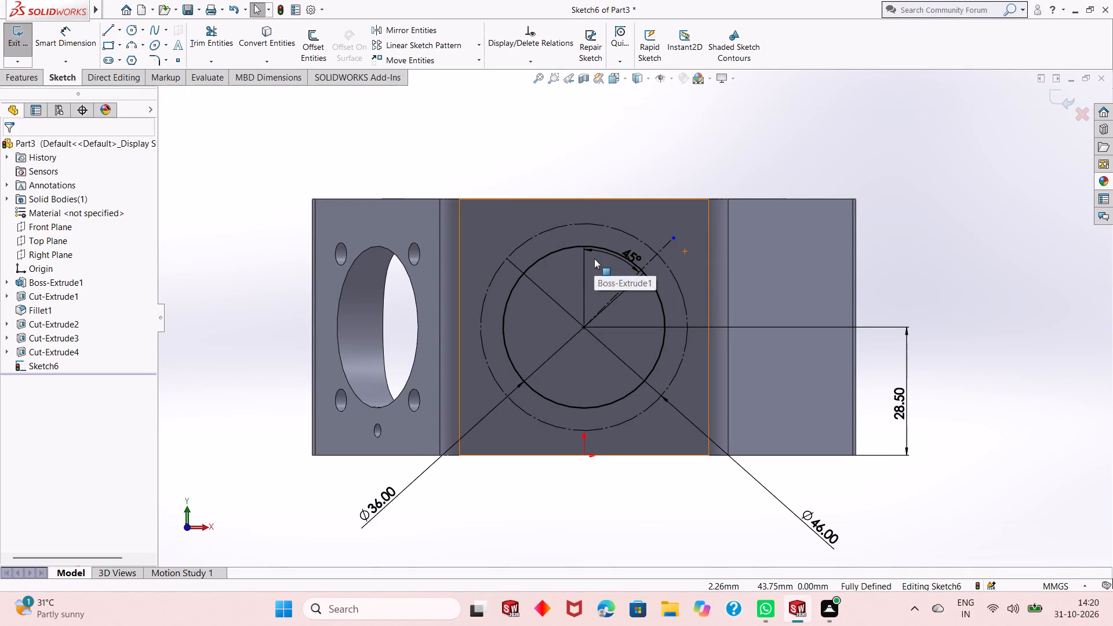
Sketch a circle about 6.6 mm in diameter where the 45° centerline crosses the 46 mm construction circle.
click(134, 31)
scroll(608, 260, down, 3)
scroll(692, 299, down, 2)
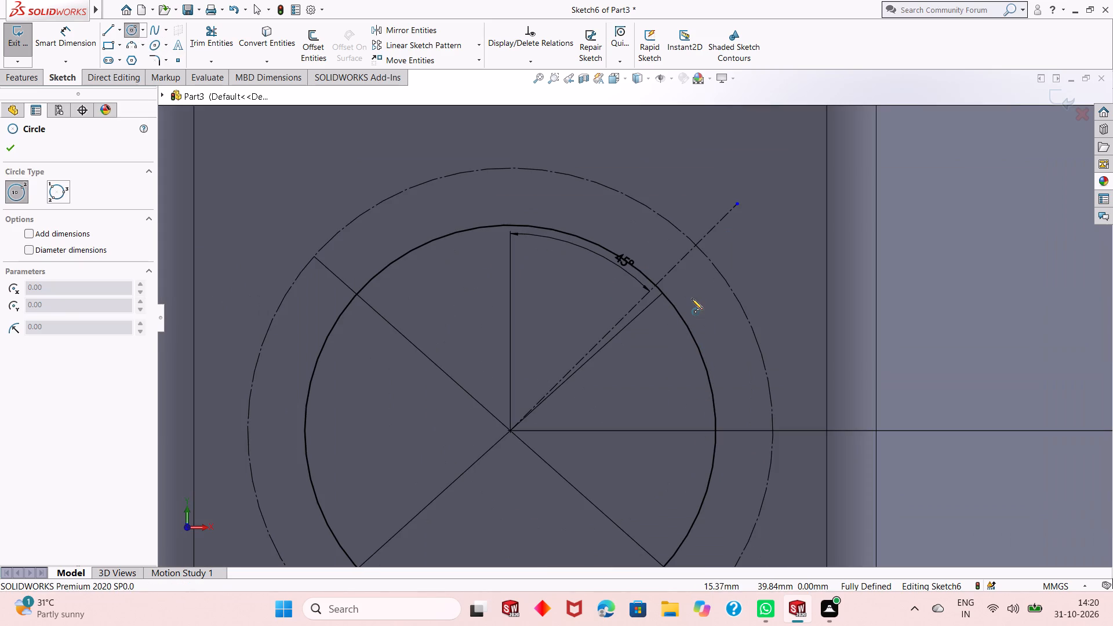
click(695, 245)
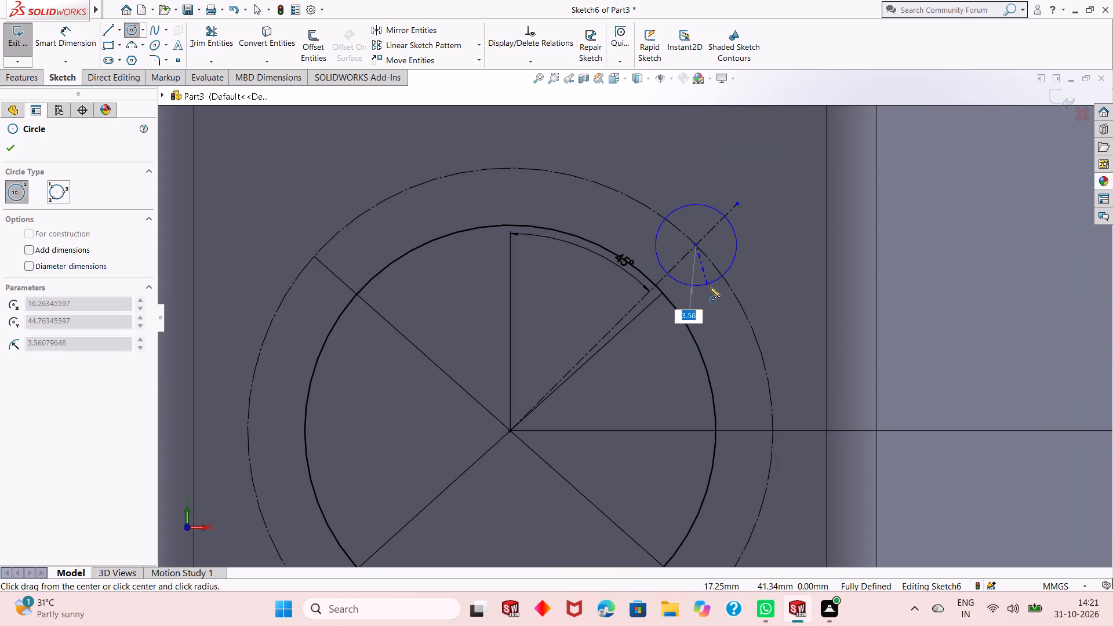
click(709, 281)
scroll(710, 277, up, 2)
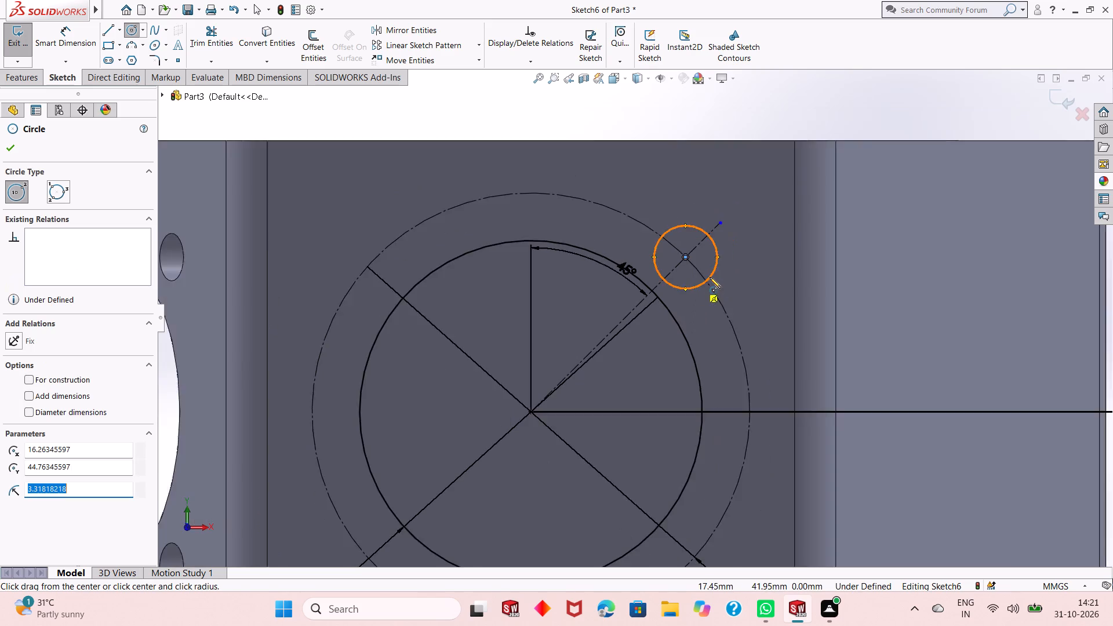
scroll(710, 277, up, 3)
right_click(779, 155)
click(793, 163)
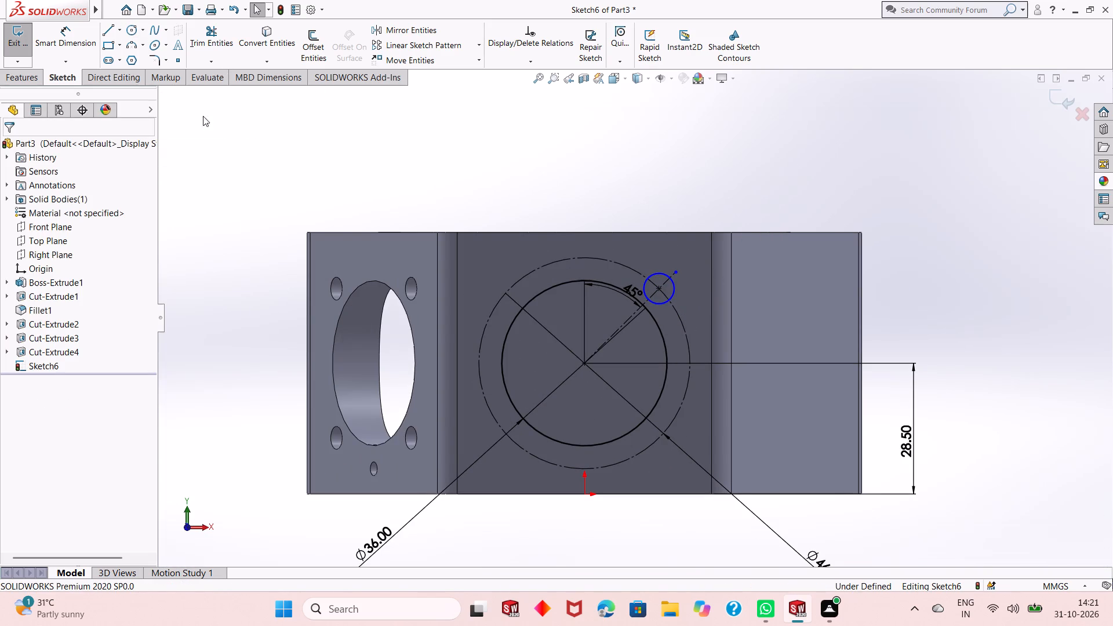
Dimension the small circle on the centerline to a 5 mm diameter.
click(60, 37)
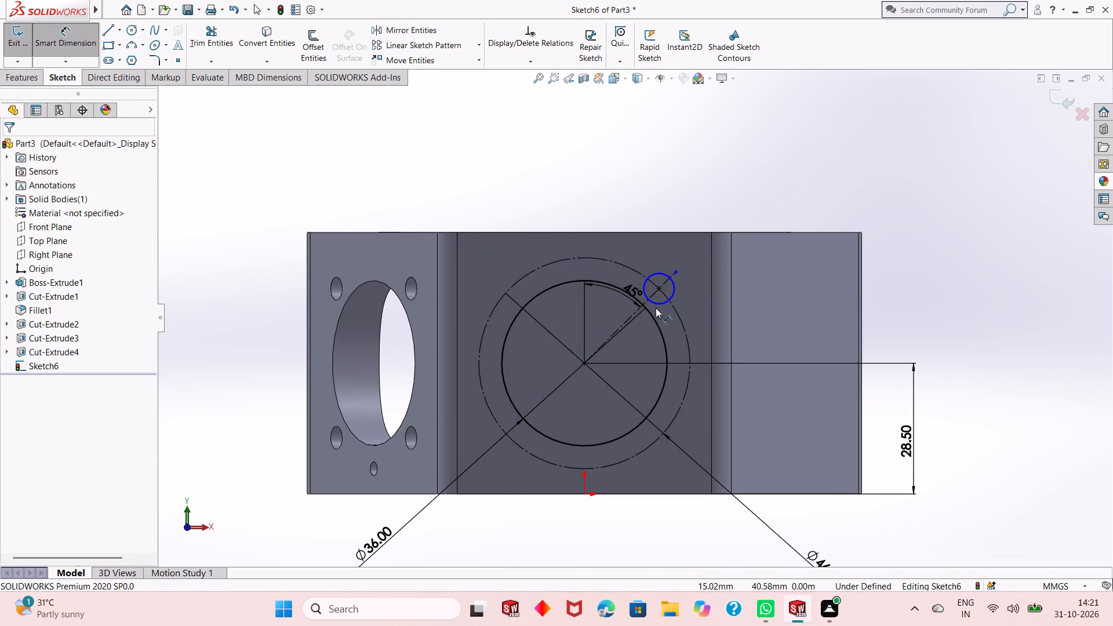
click(663, 304)
click(911, 355)
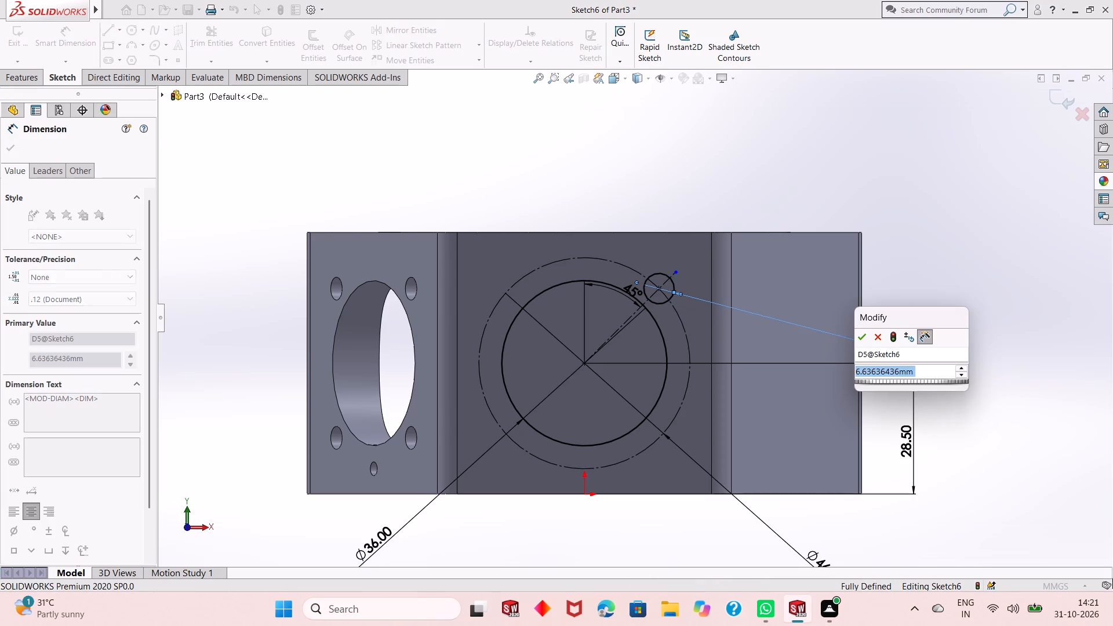
key(5)
key(Return)
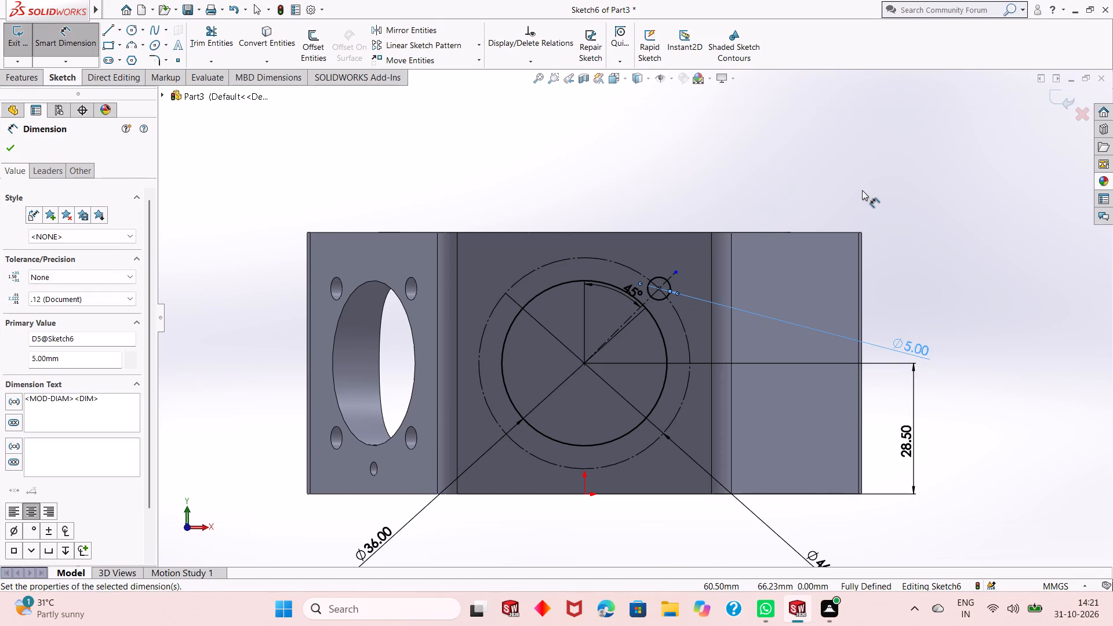
right_click(862, 190)
click(883, 227)
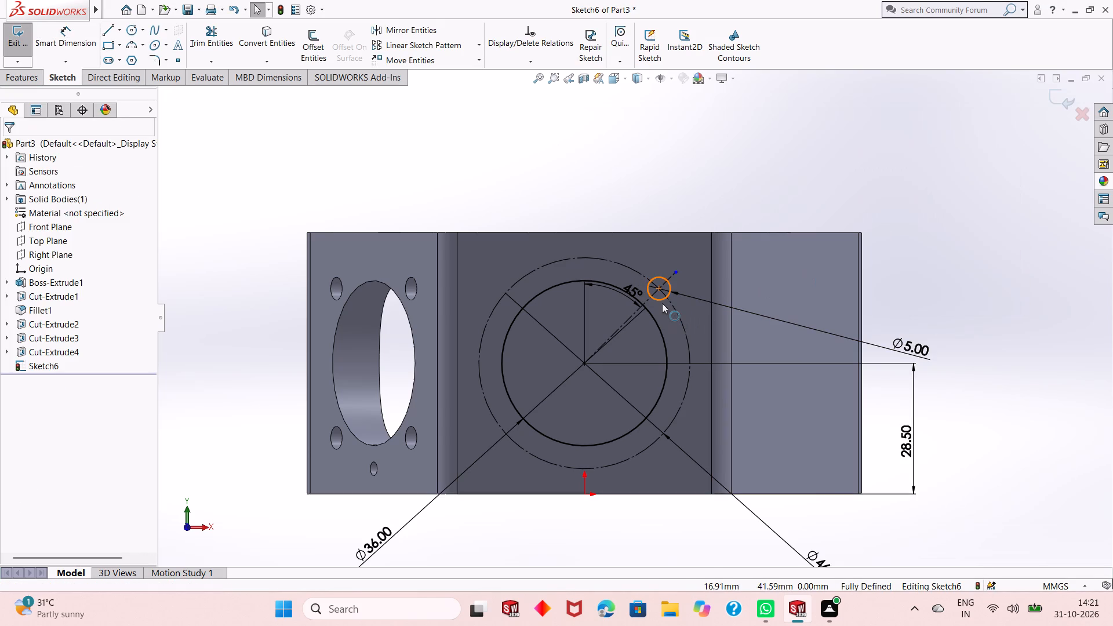
Create a circular sketch pattern of the 5 mm circle with 4 equally spaced instances over 360° about the 36 mm circle's centre.
click(662, 303)
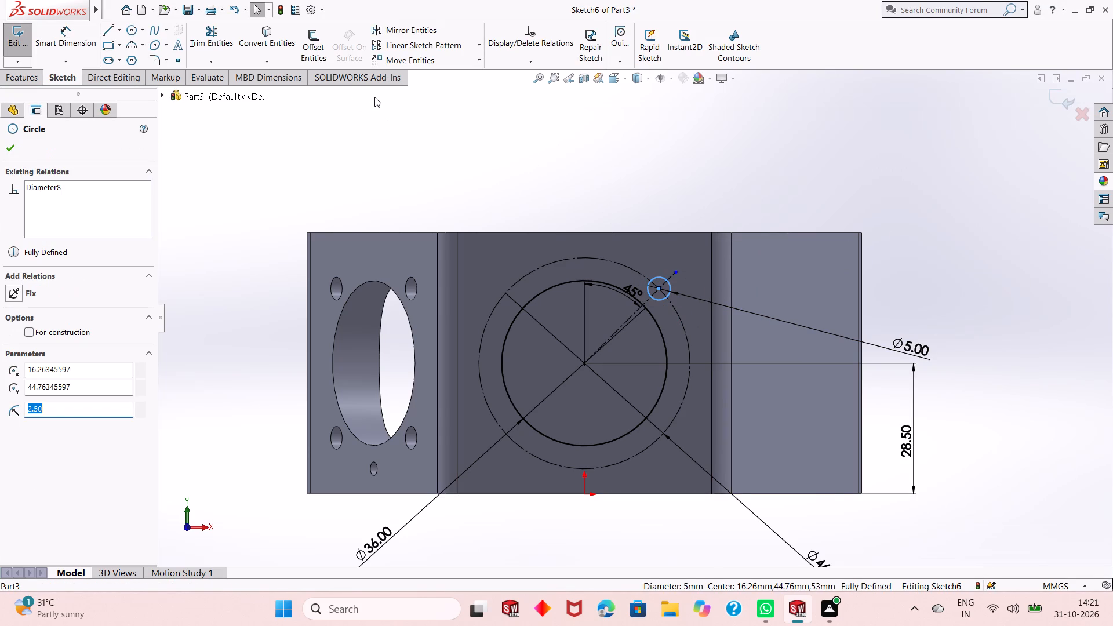
click(478, 49)
click(469, 72)
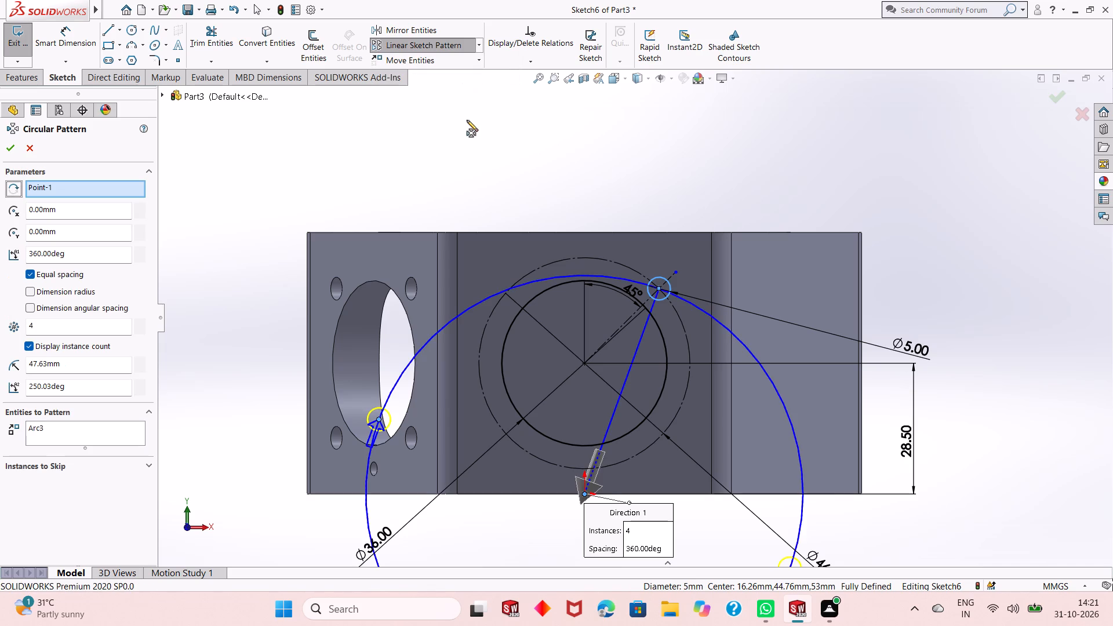
right_click(56, 183)
click(82, 206)
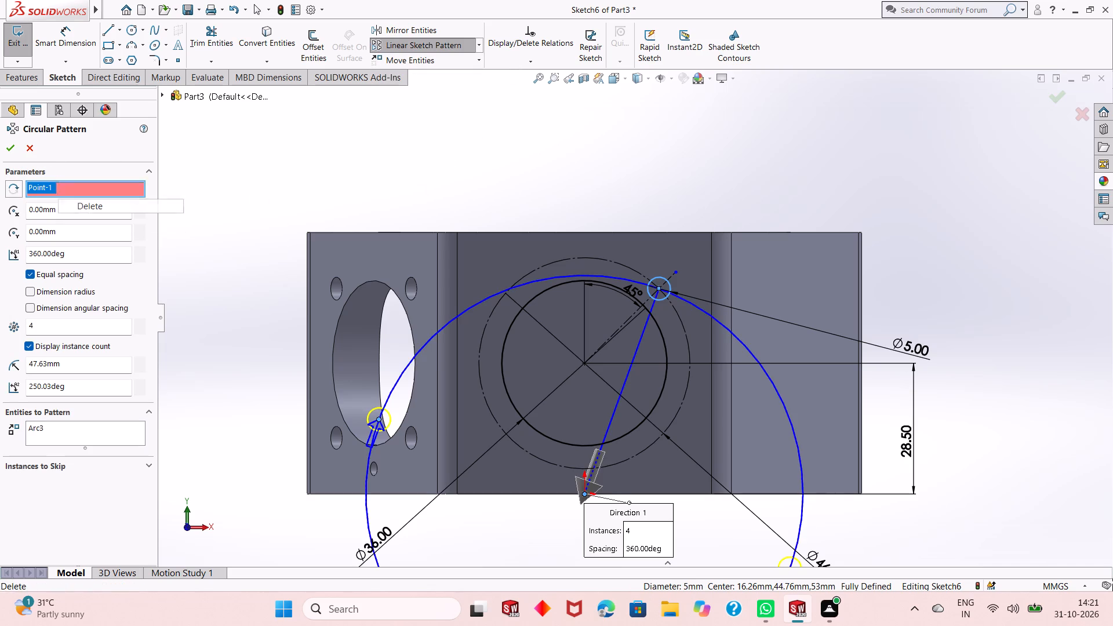
click(588, 364)
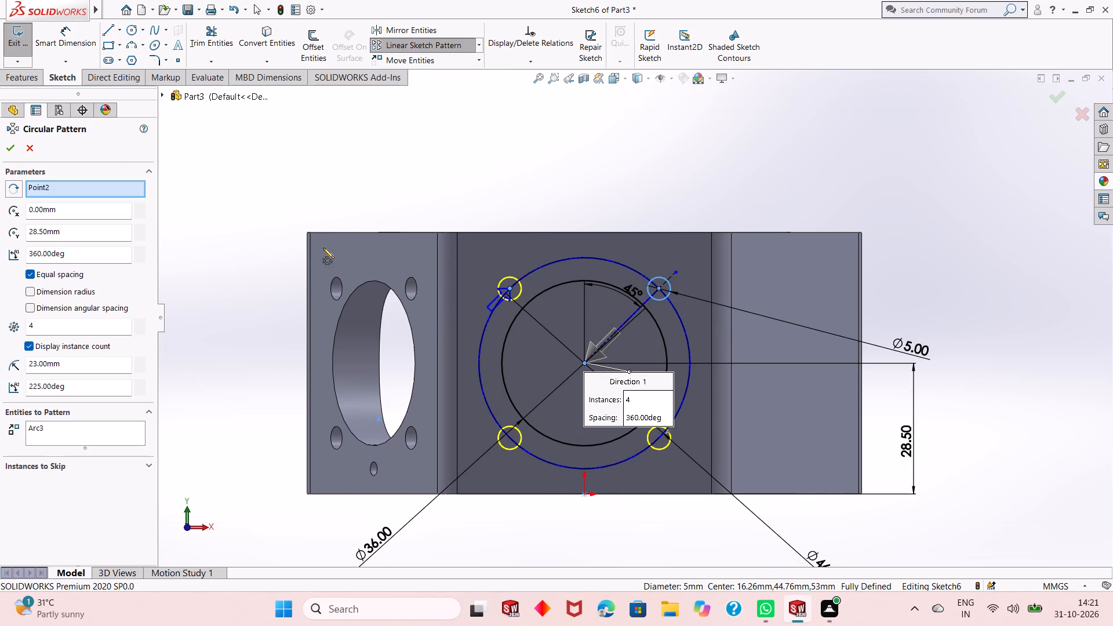
click(9, 151)
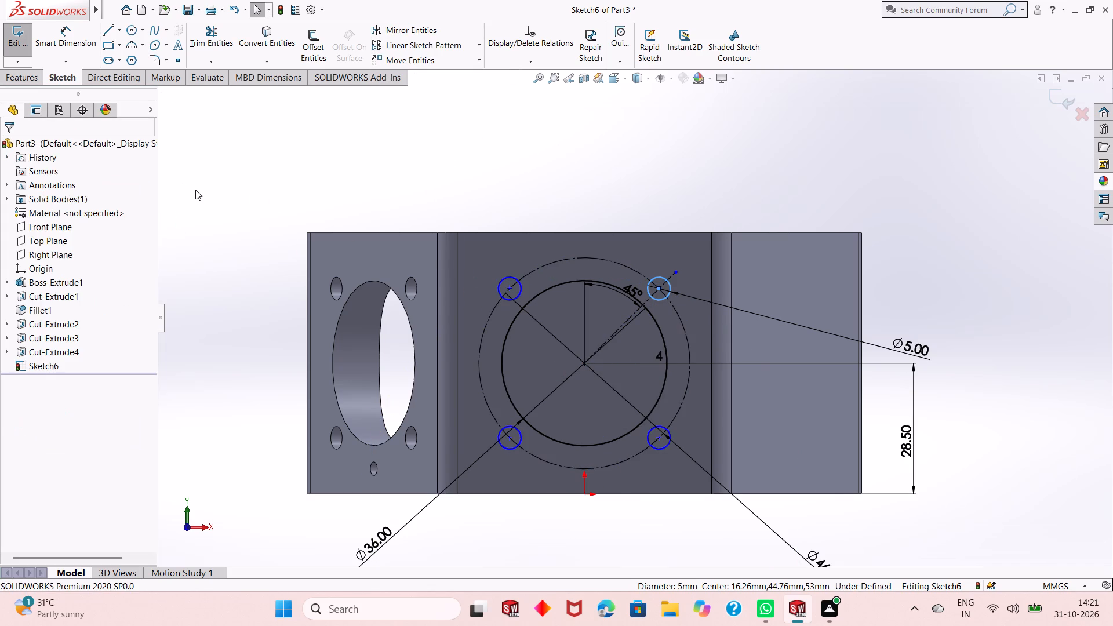
Make the centres of the upper-left and lower-left 5 mm circles coincident with the 46 mm construction circle.
click(556, 194)
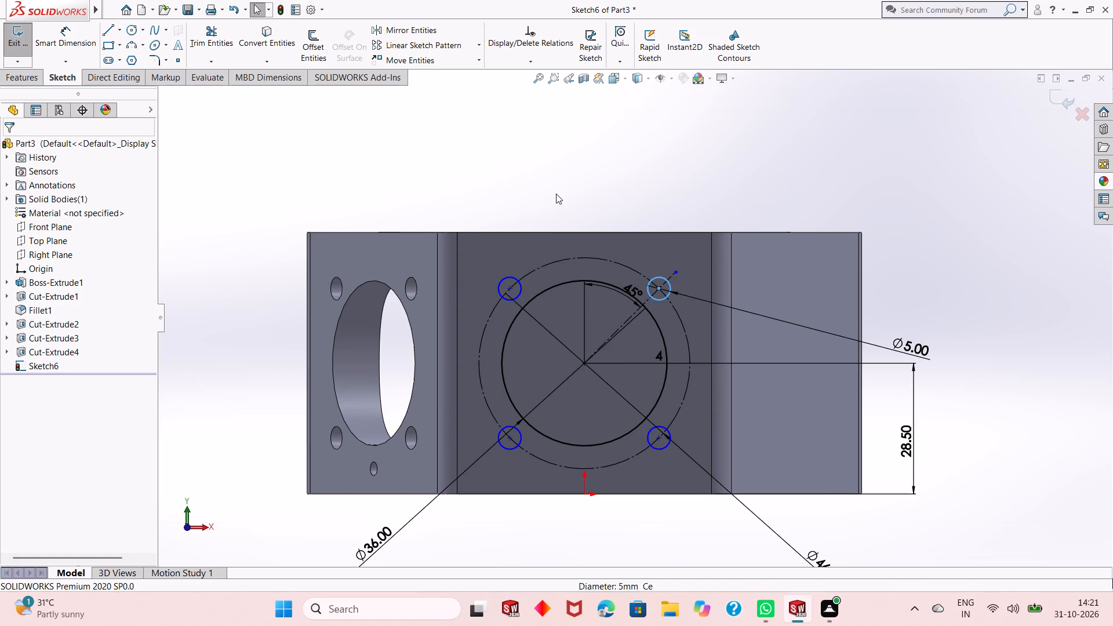
click(512, 292)
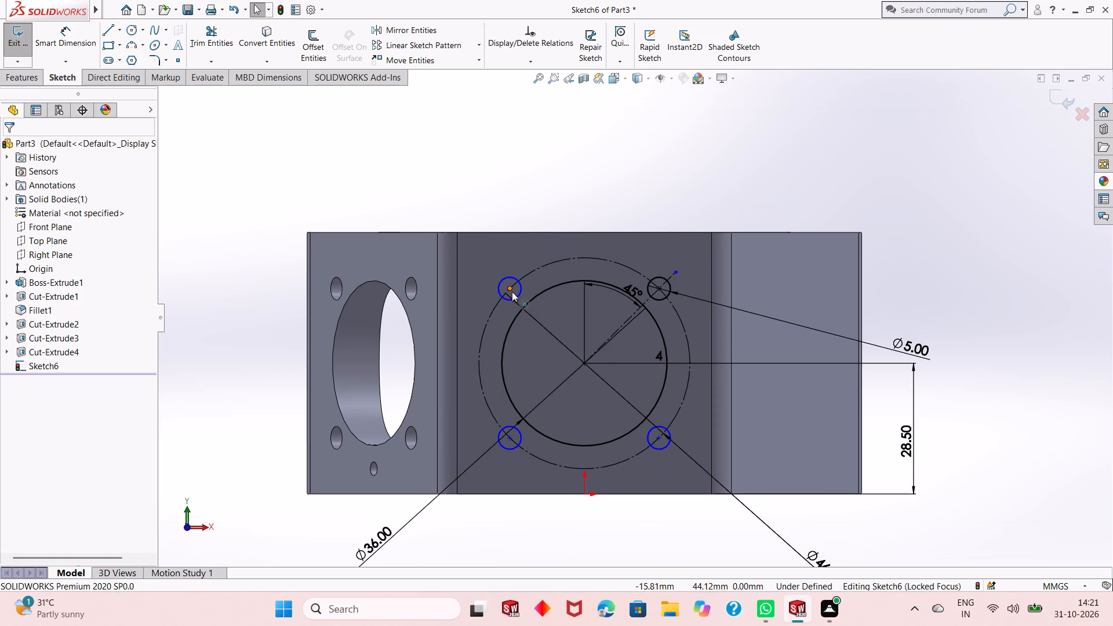
ctrl+click(525, 274)
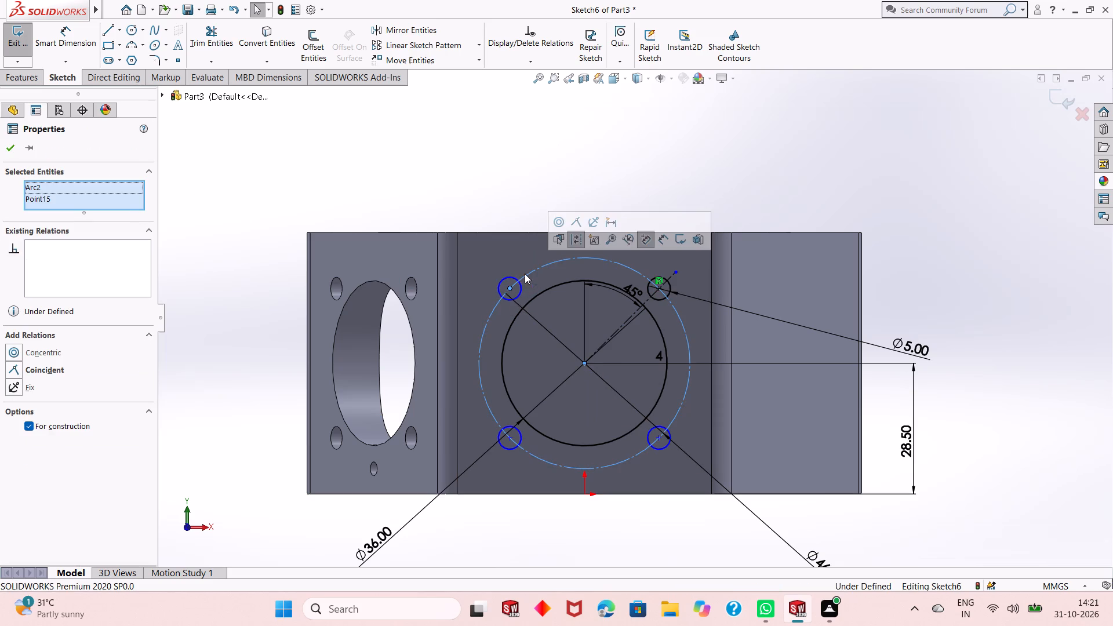
click(580, 222)
click(494, 191)
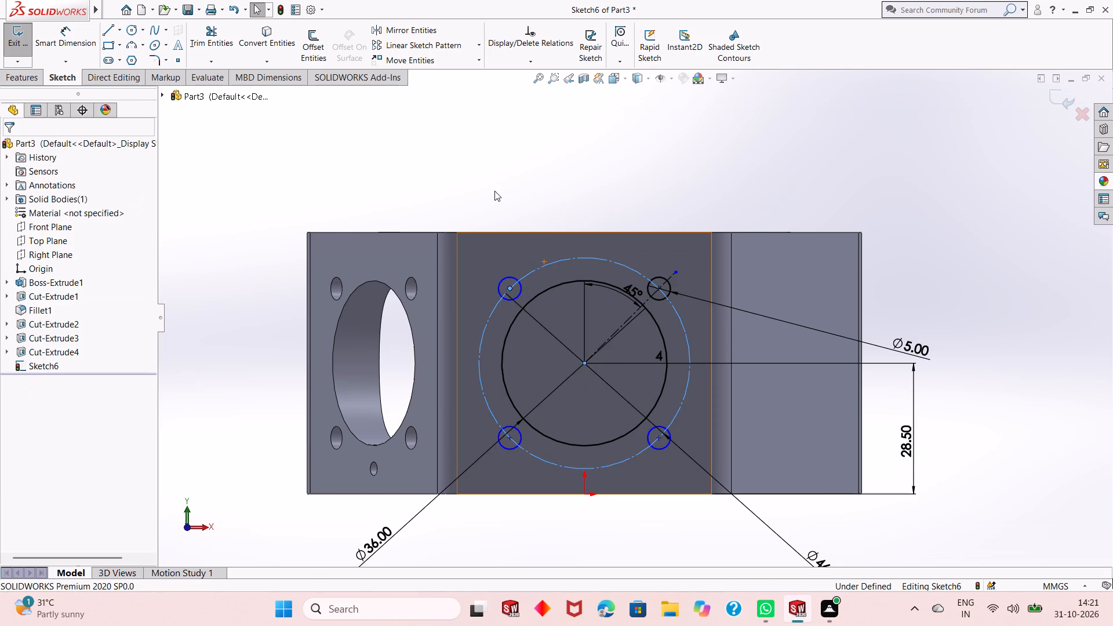
click(511, 440)
ctrl+click(524, 451)
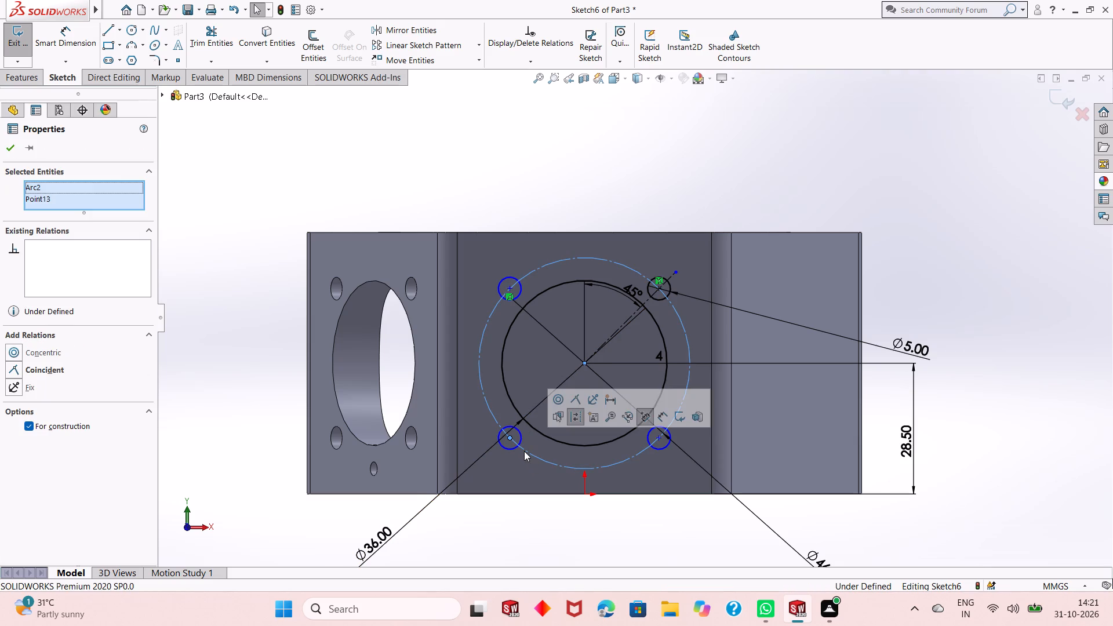
click(579, 397)
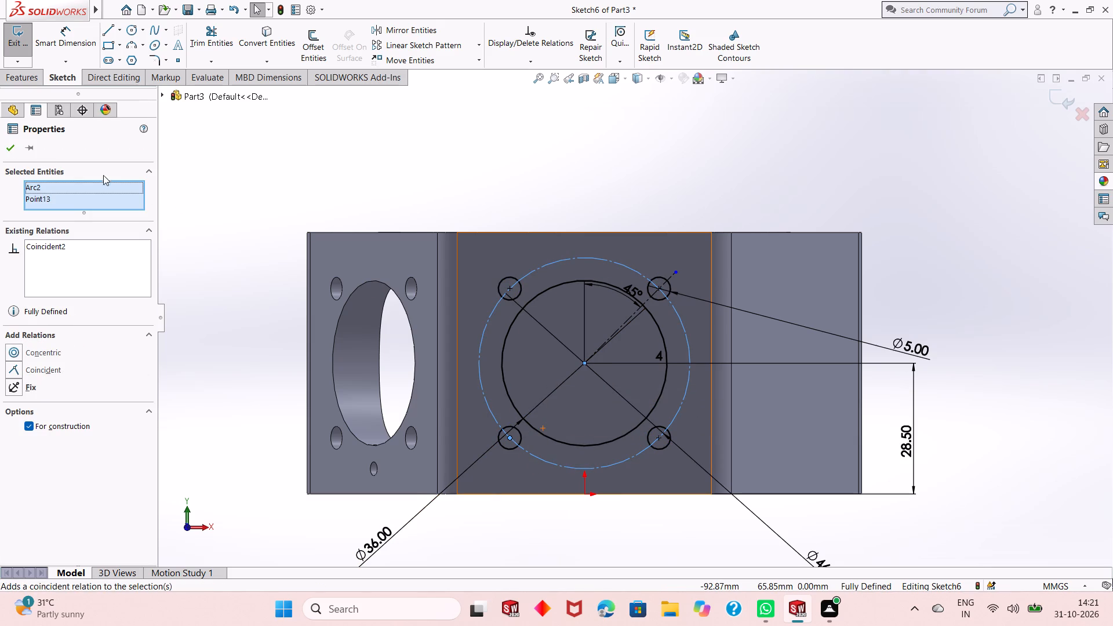
click(6, 151)
click(392, 175)
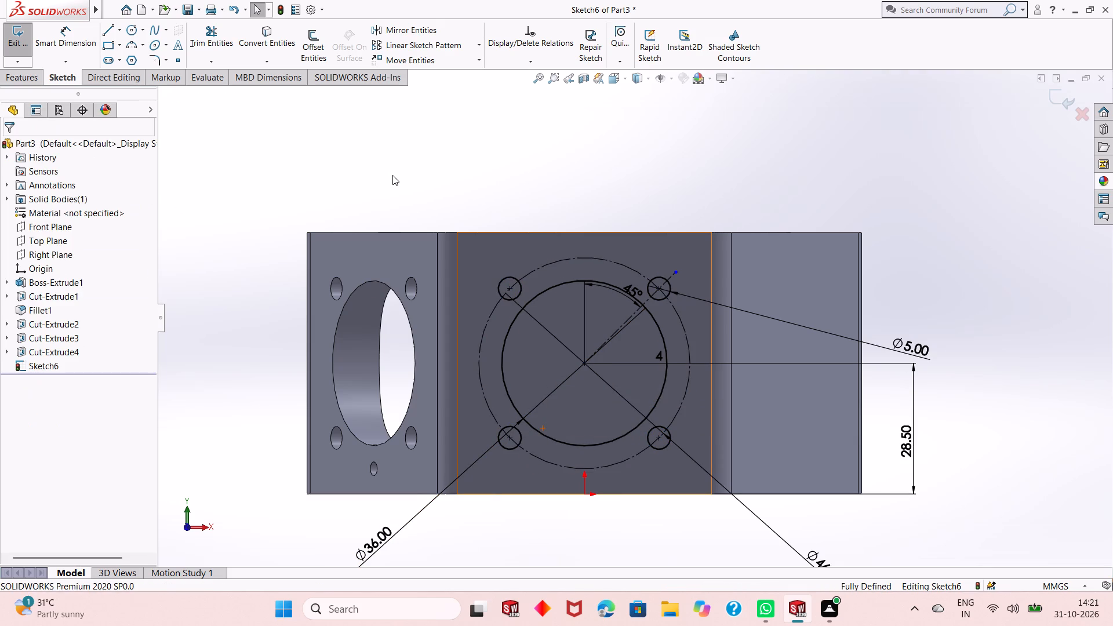
Sketch a circle about 4 mm in diameter at the lowest point of the 46 mm construction circle.
click(132, 27)
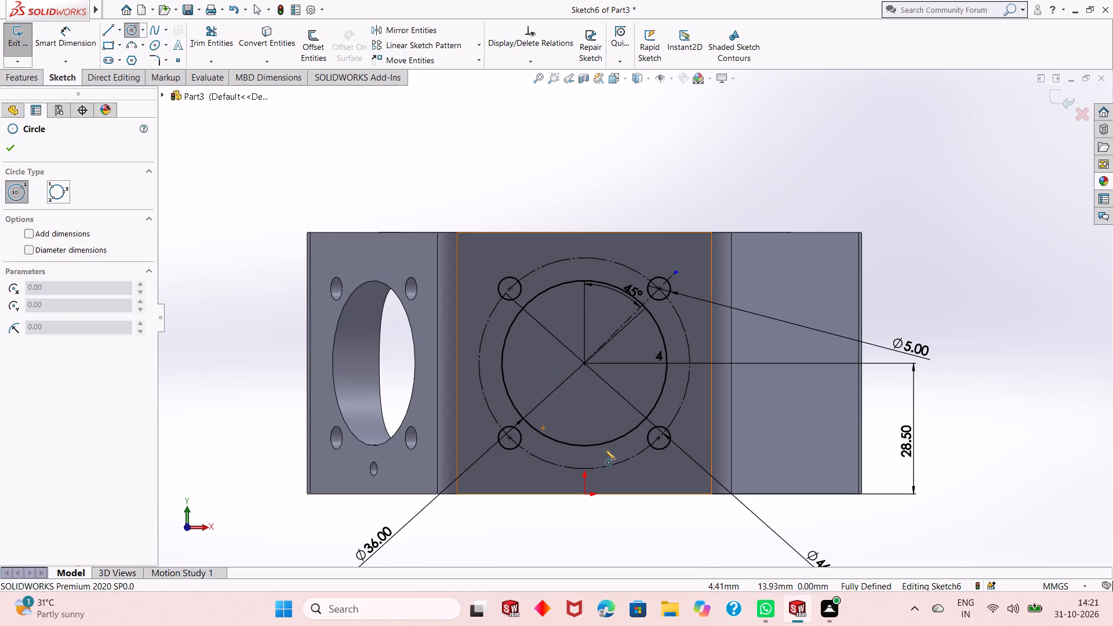
scroll(581, 481, down, 3)
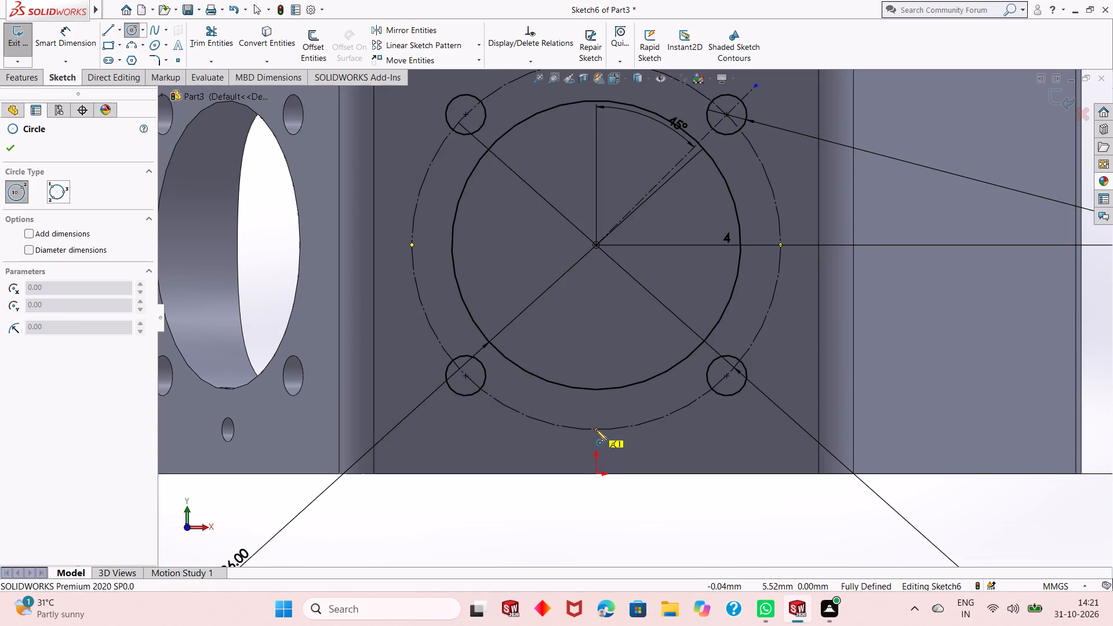
click(596, 430)
click(605, 443)
right_click(464, 509)
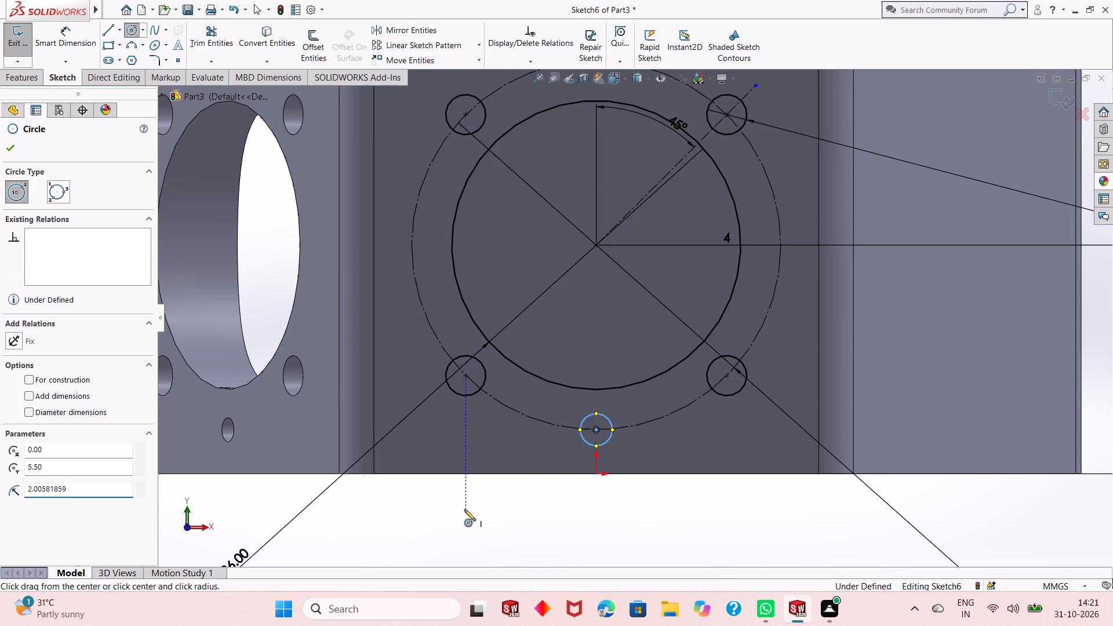
click(512, 509)
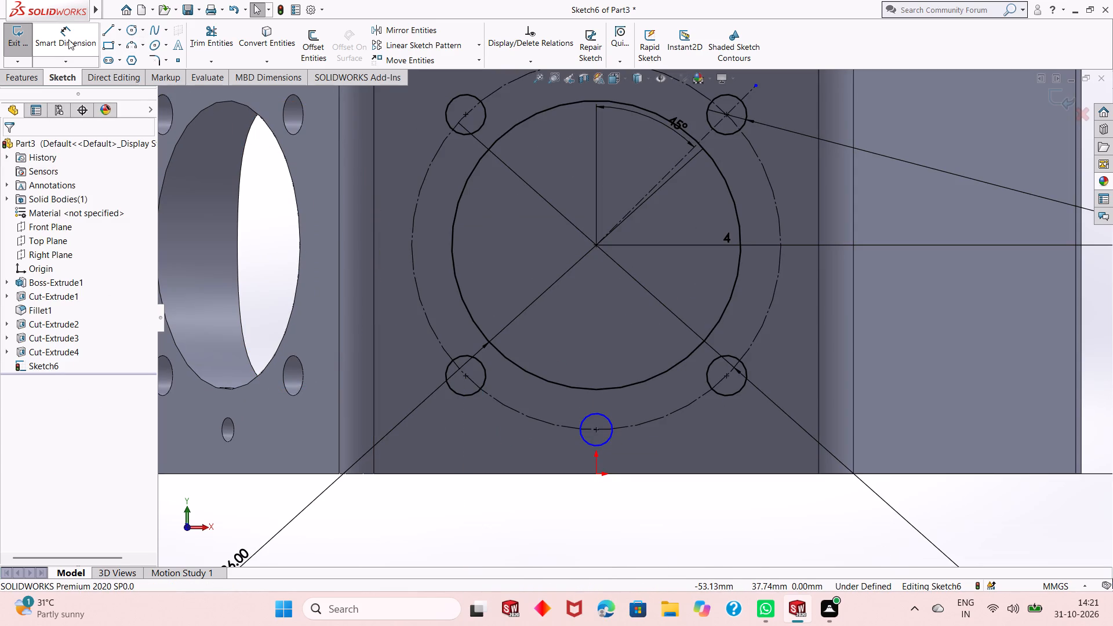
Dimension the small bottom circle to a 3 mm diameter.
click(68, 39)
click(612, 438)
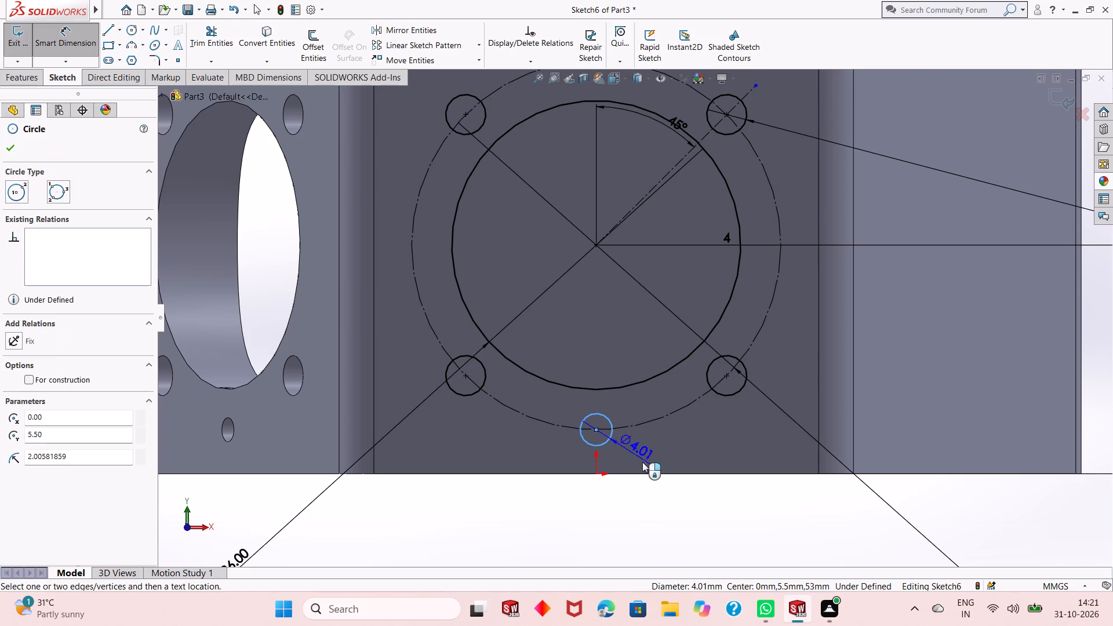
click(723, 522)
key(3)
key(Return)
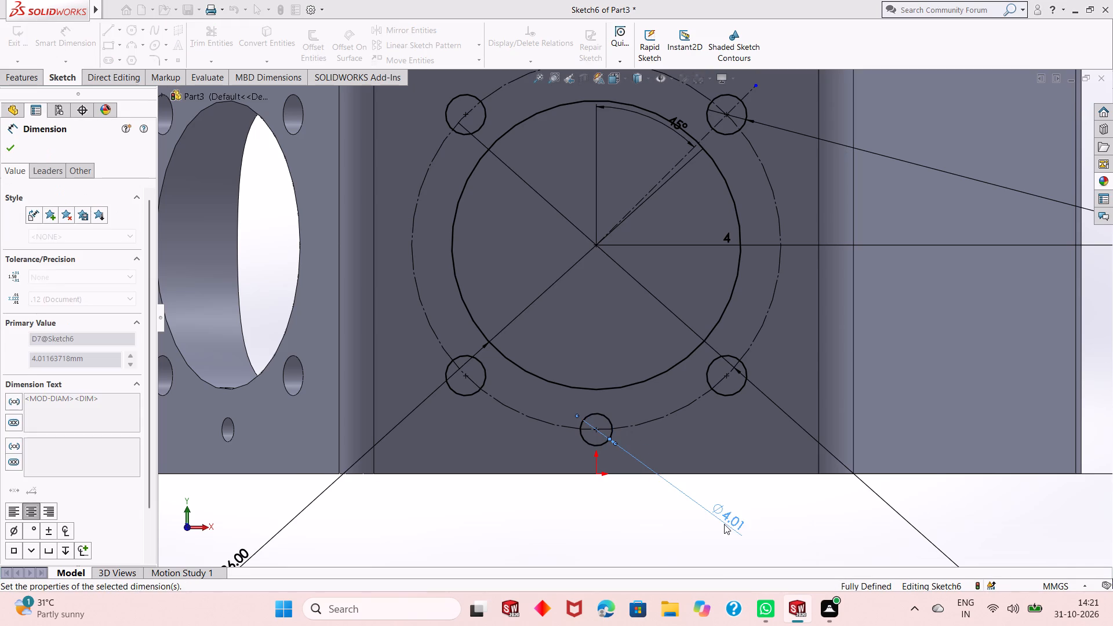
right_click(724, 526)
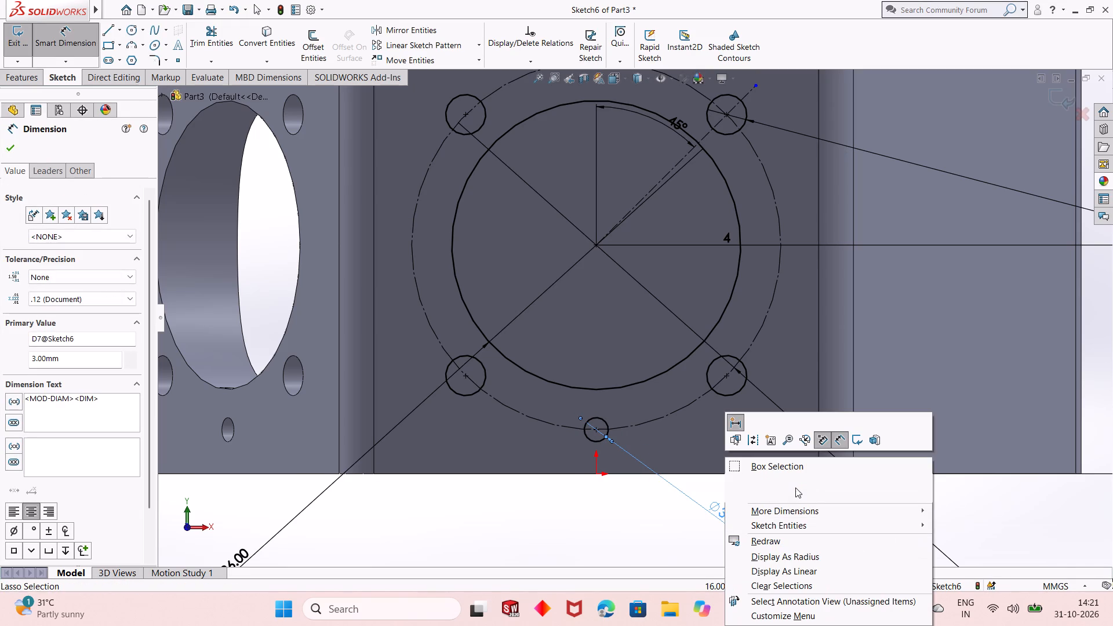
click(788, 498)
Extrude-cut the sketched hole pattern Up To Surface, ending at the cylindrical inner wall of the pocket.
scroll(494, 505, up, 1)
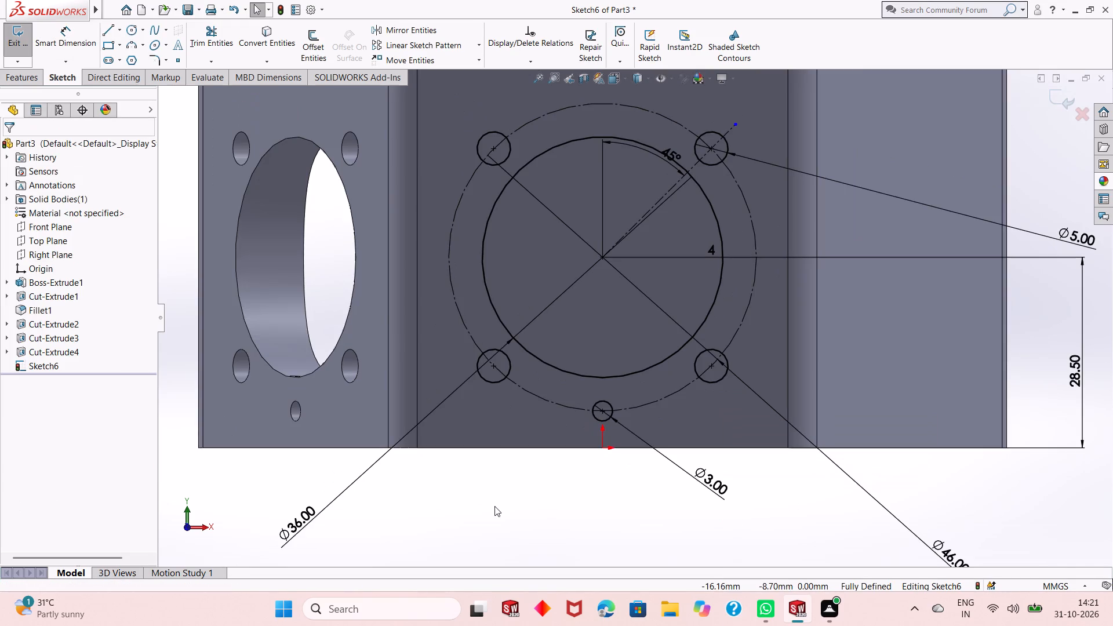
scroll(494, 506, up, 3)
scroll(598, 231, down, 1)
middle_drag(669, 323, 651, 332)
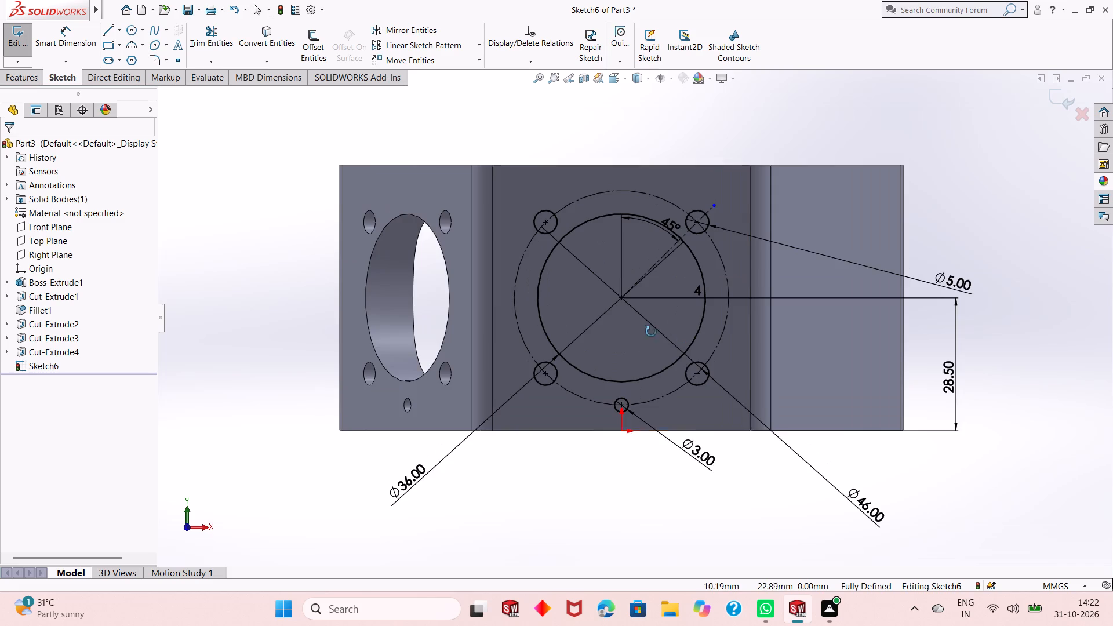
middle_drag(651, 332, 638, 336)
middle_drag(614, 342, 584, 355)
scroll(524, 369, up, 1)
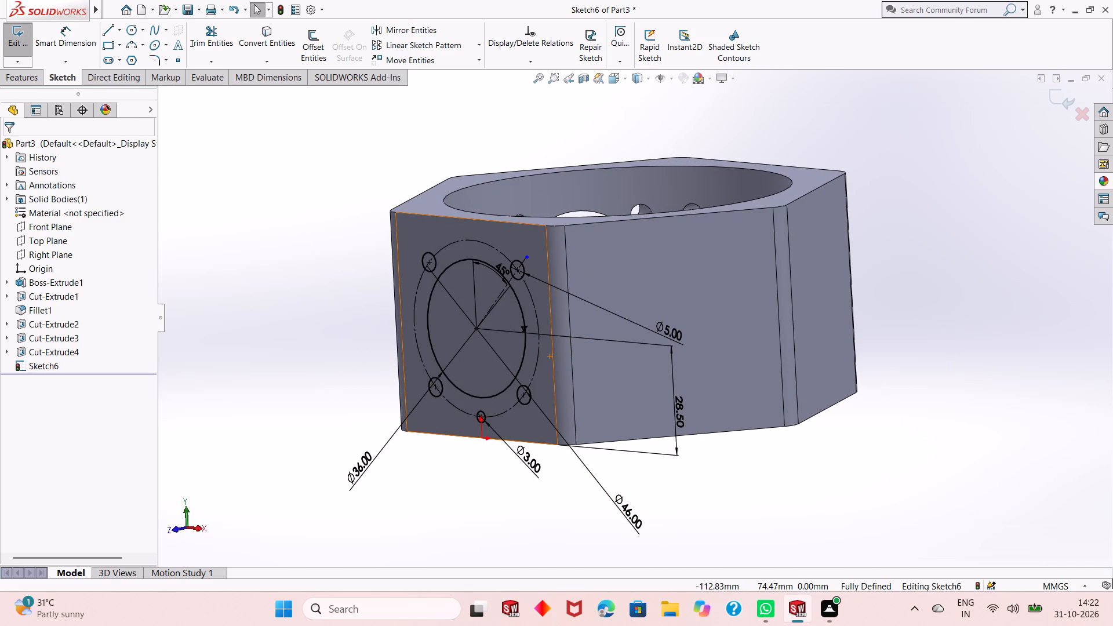
click(35, 85)
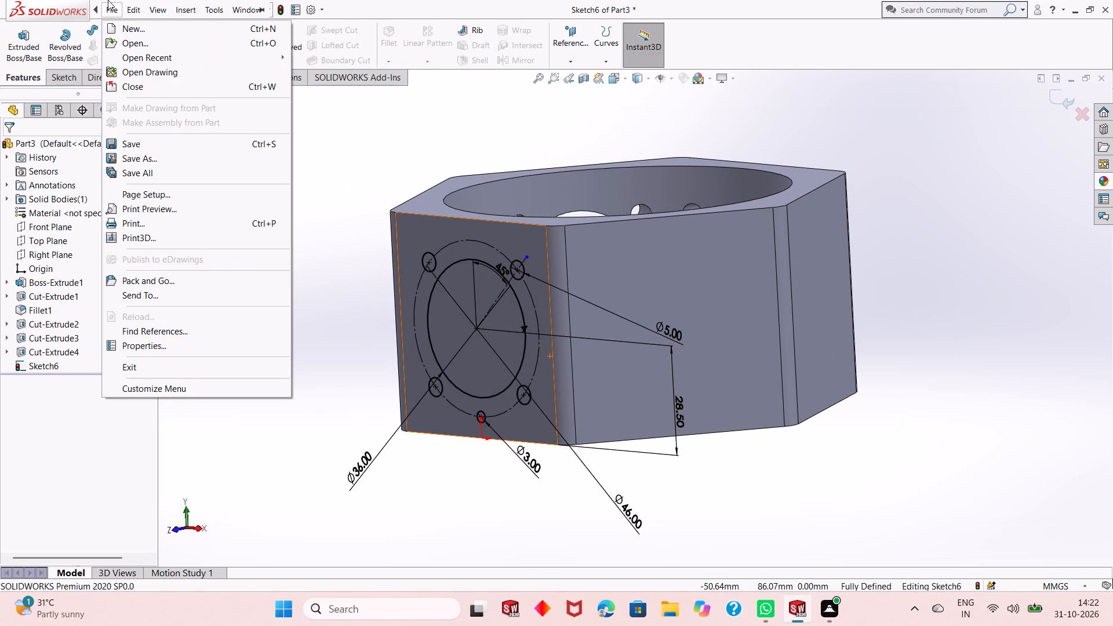
click(321, 143)
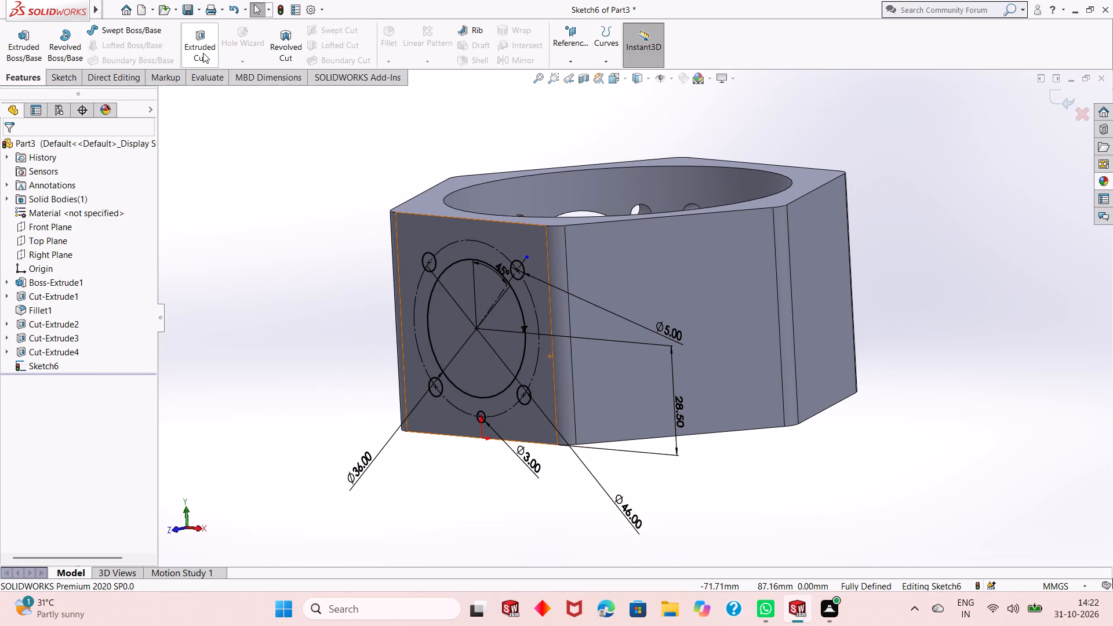
click(199, 50)
middle_drag(454, 162, 454, 162)
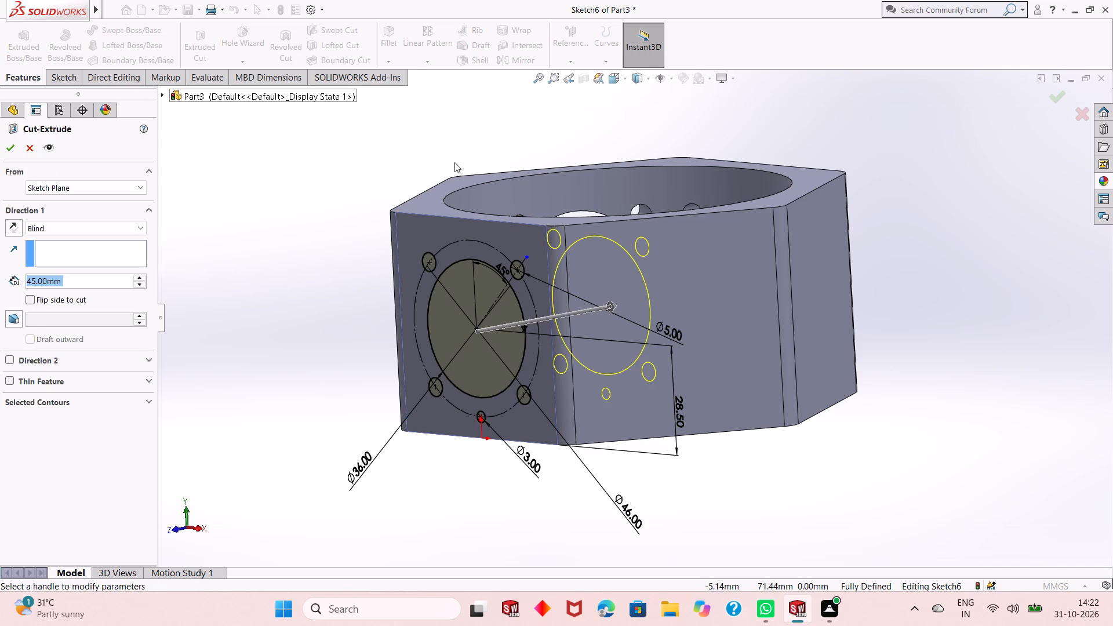
middle_drag(454, 162, 408, 351)
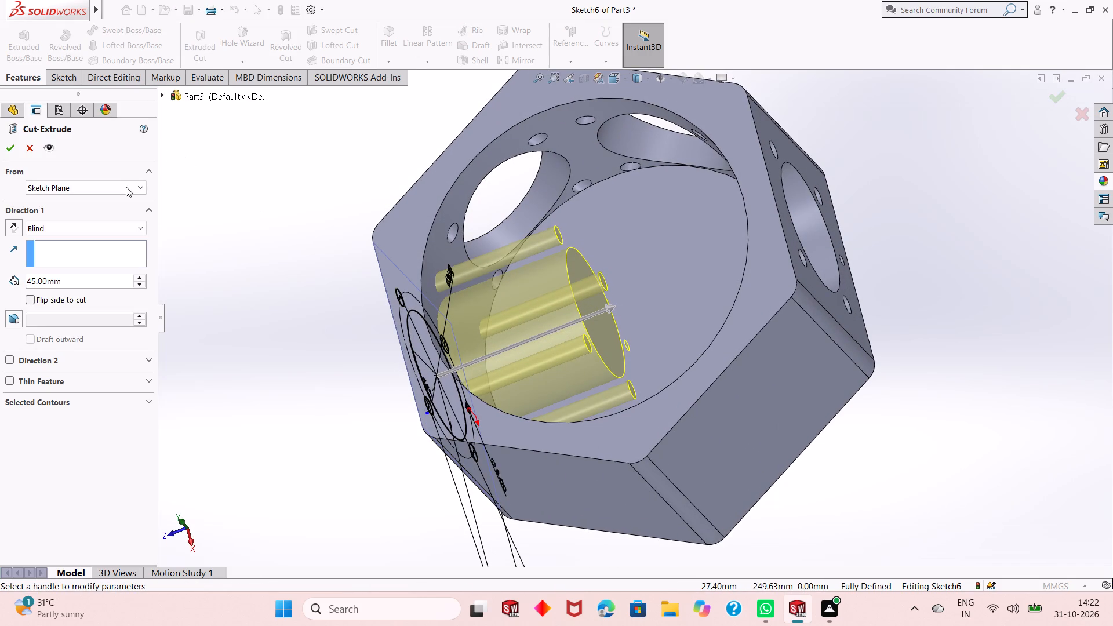
click(99, 228)
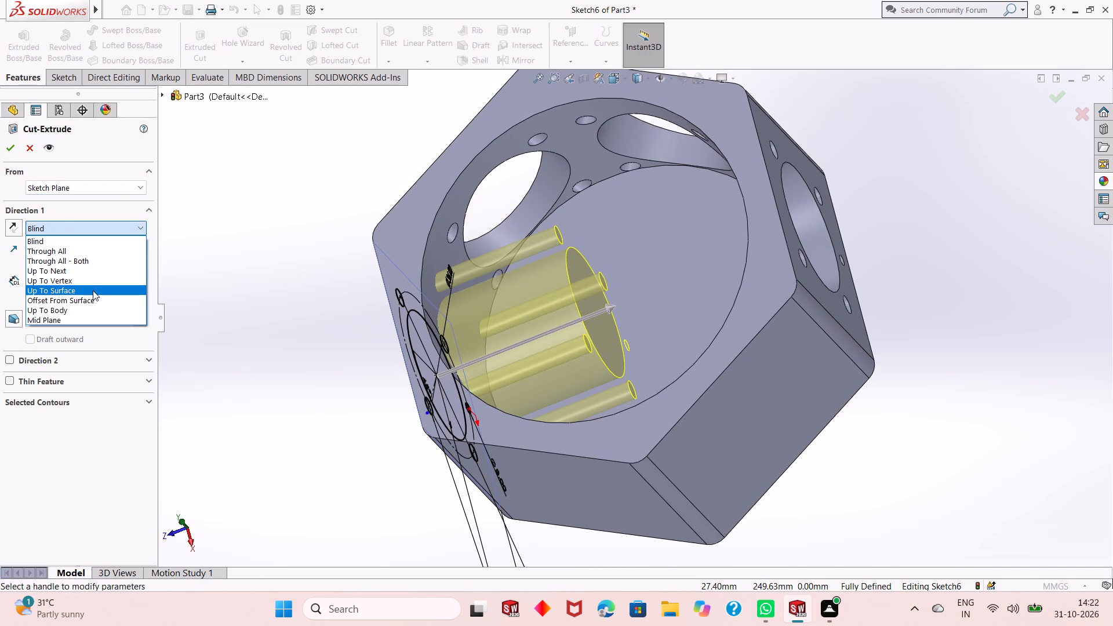
click(93, 293)
click(466, 270)
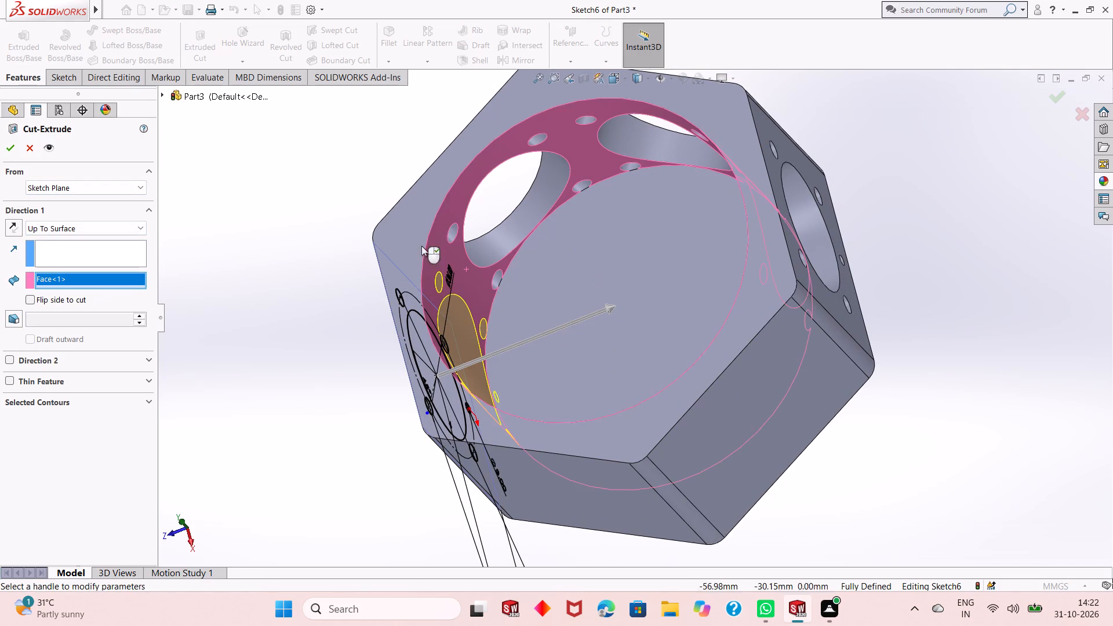
click(6, 145)
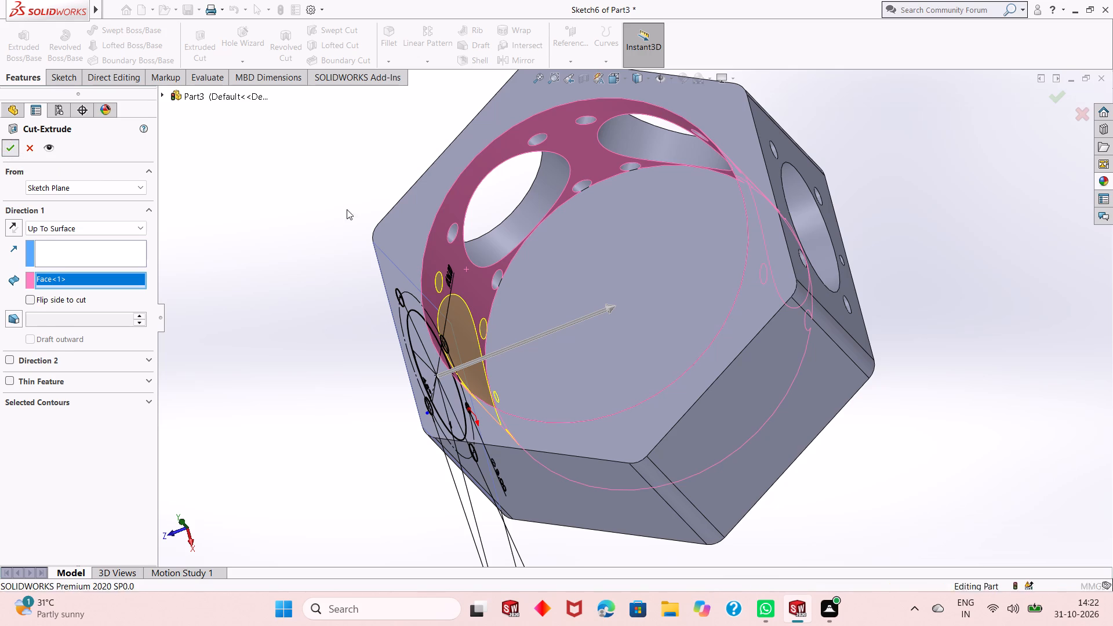
click(323, 253)
Start a sketch on the uncut side face adjacent to the newly cut one, viewed normal to the face.
middle_drag(373, 309, 378, 315)
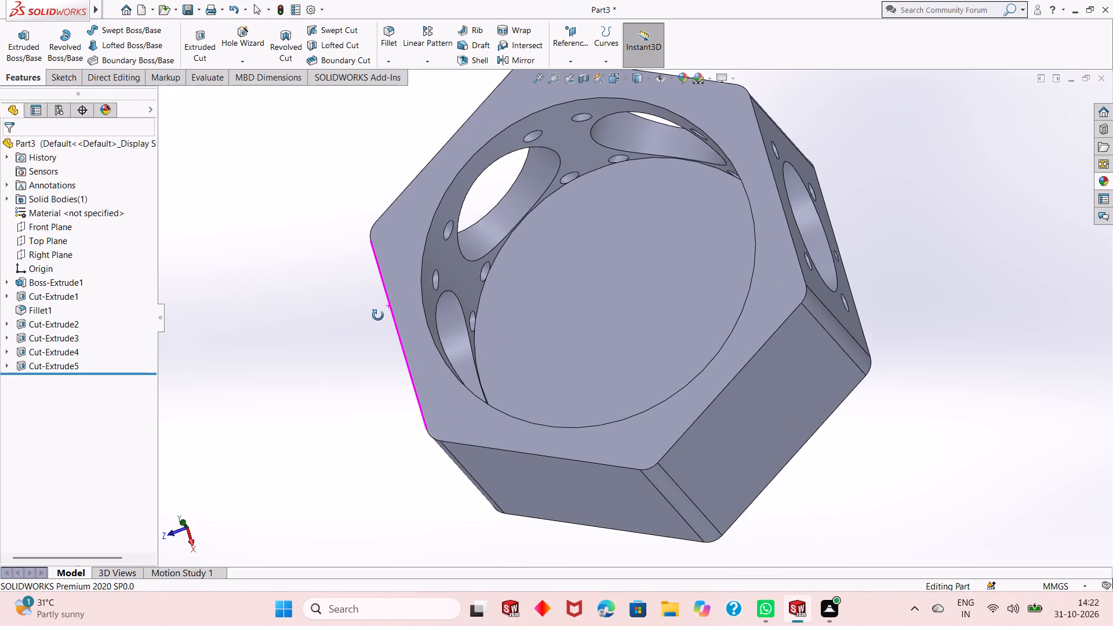
middle_drag(378, 315, 394, 198)
scroll(451, 239, up, 2)
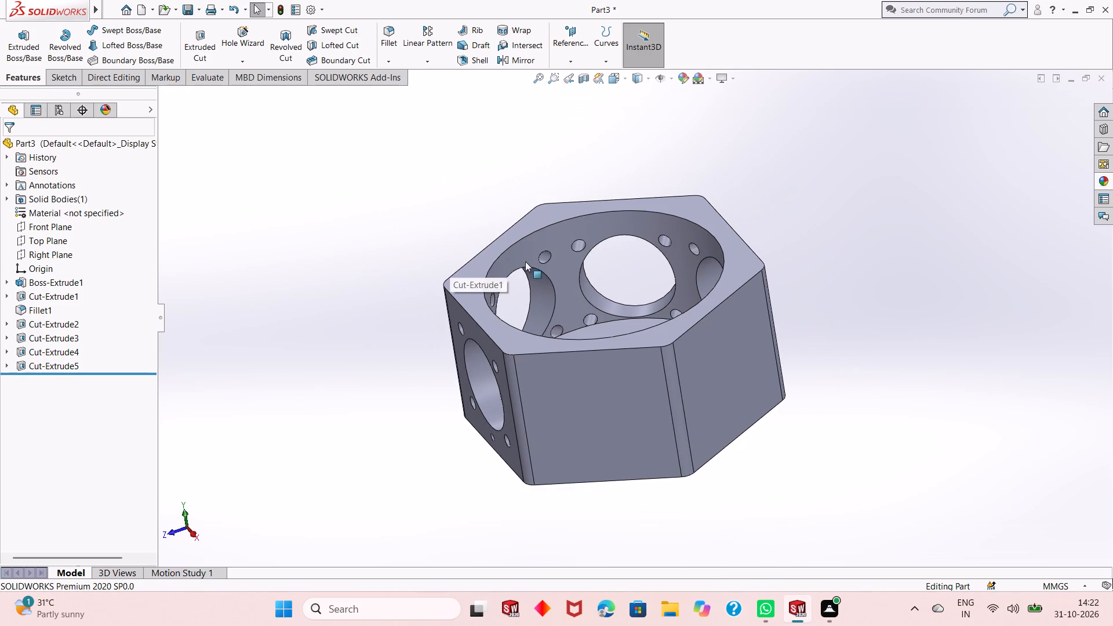
scroll(545, 264, down, 1)
middle_drag(585, 348, 613, 278)
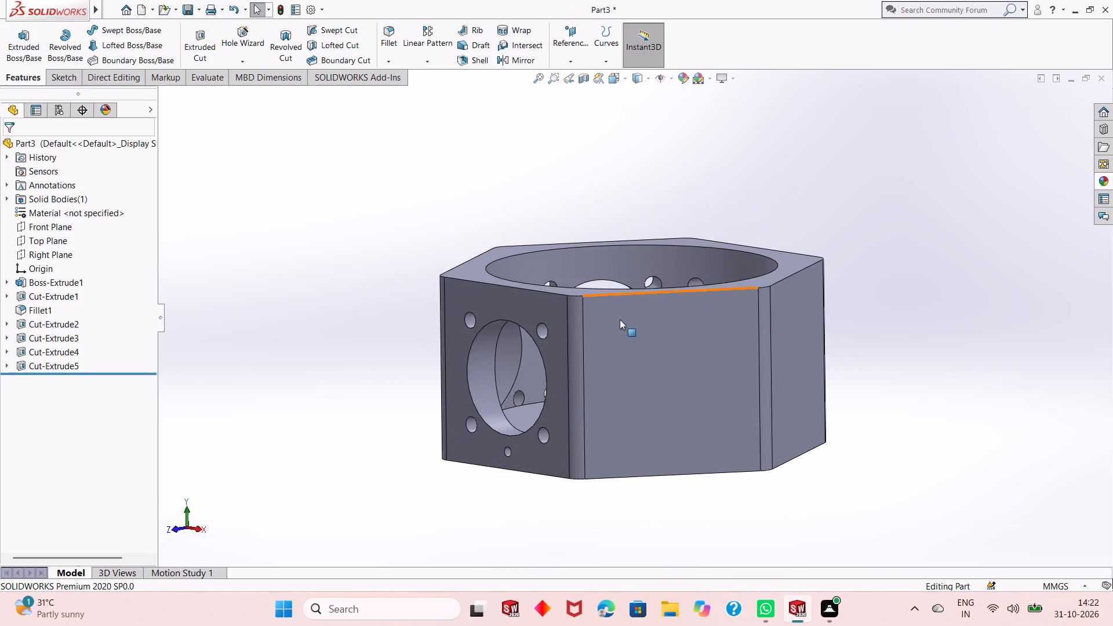
click(620, 321)
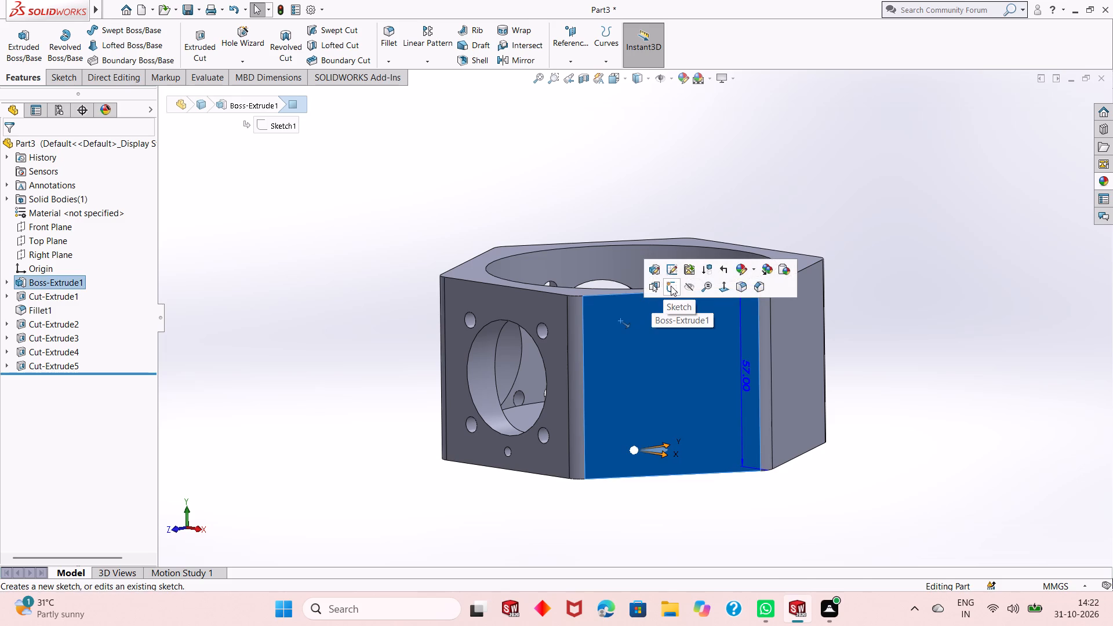
click(671, 286)
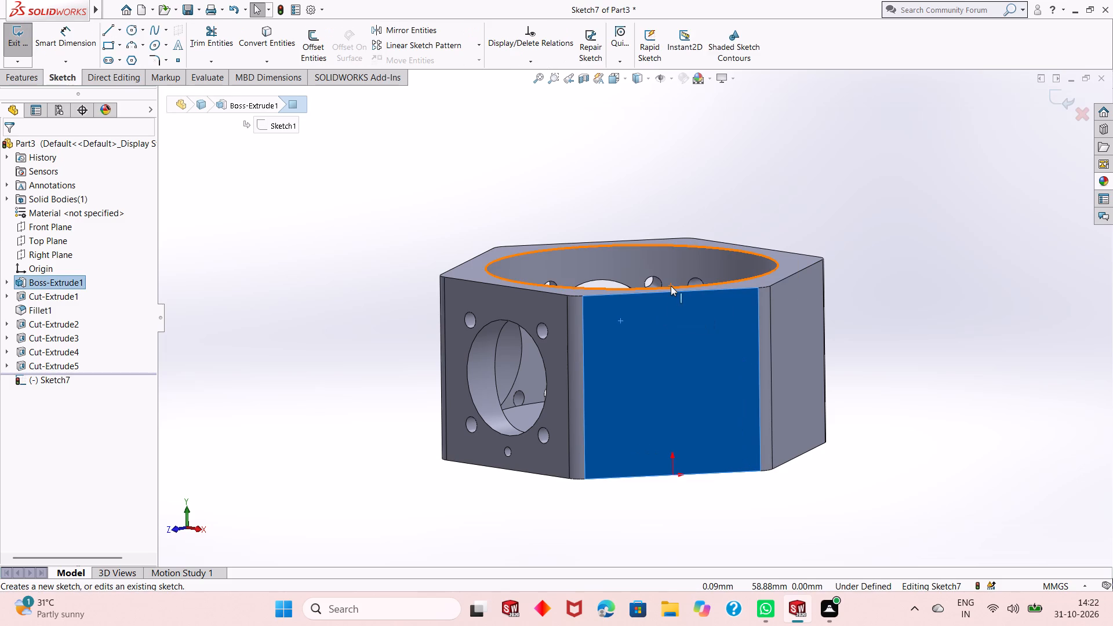
key(ctrl+8)
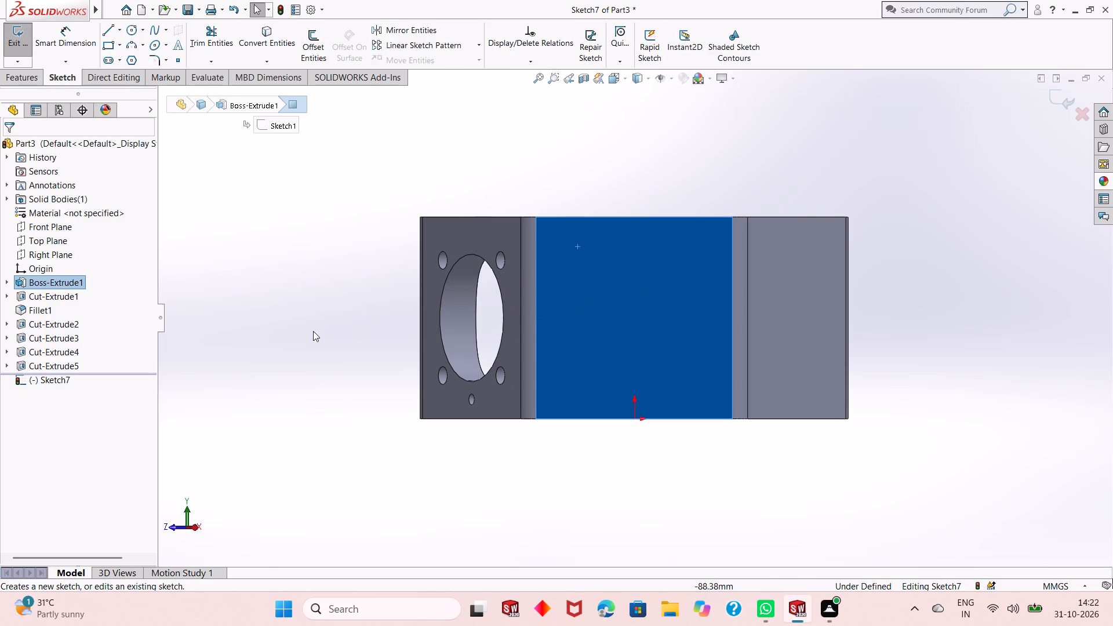
click(289, 340)
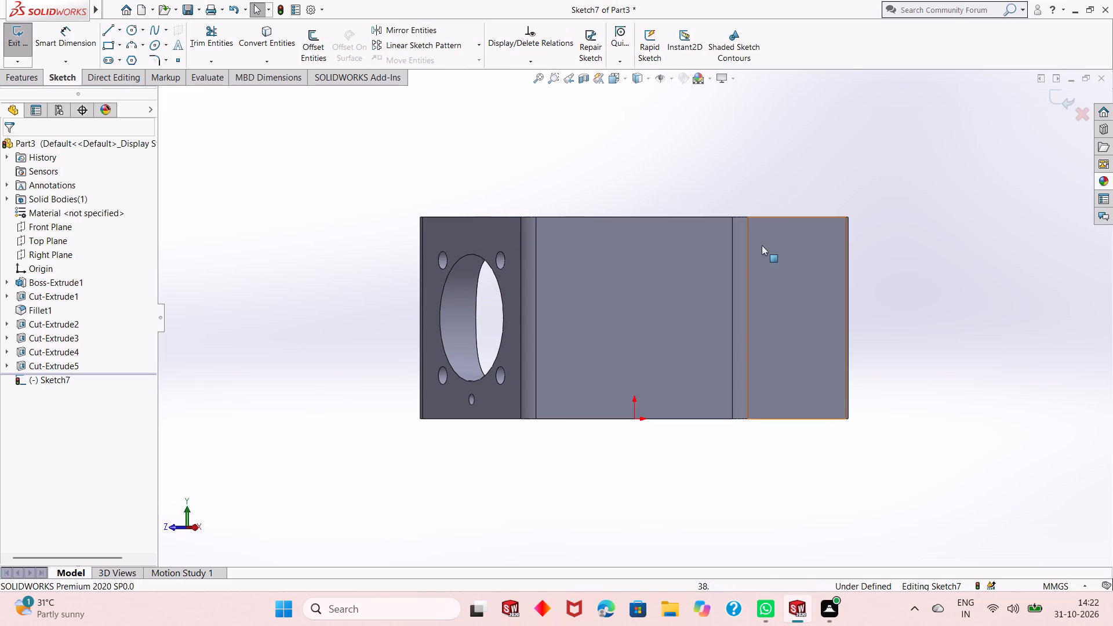
Sketch a circle about 37 mm in diameter centred about 29 mm directly above the origin on this face.
scroll(736, 245, down, 1)
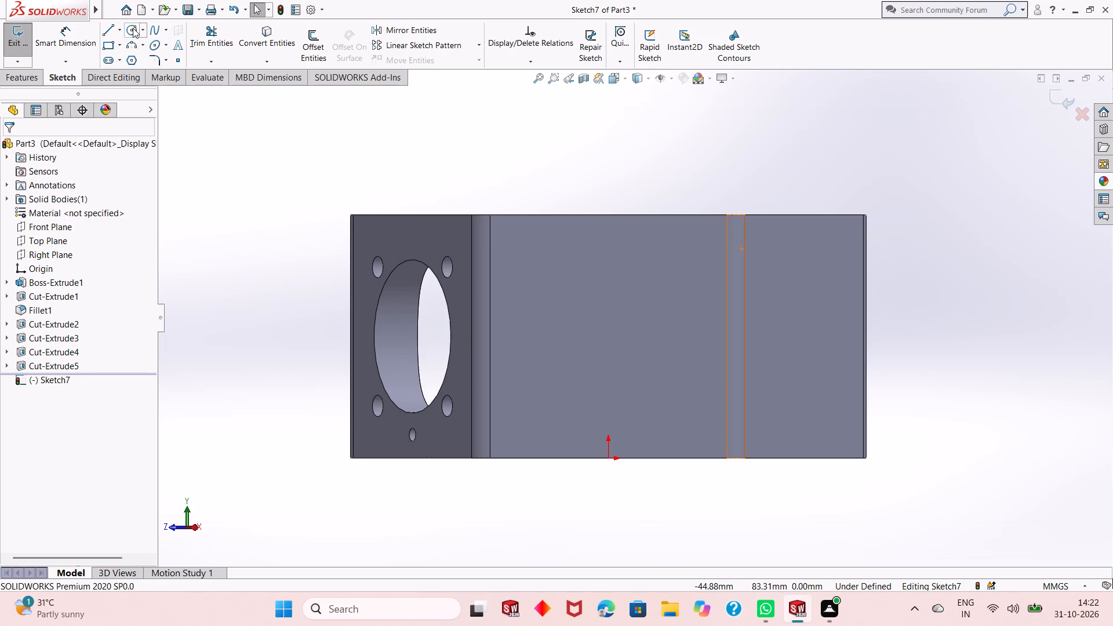
click(133, 28)
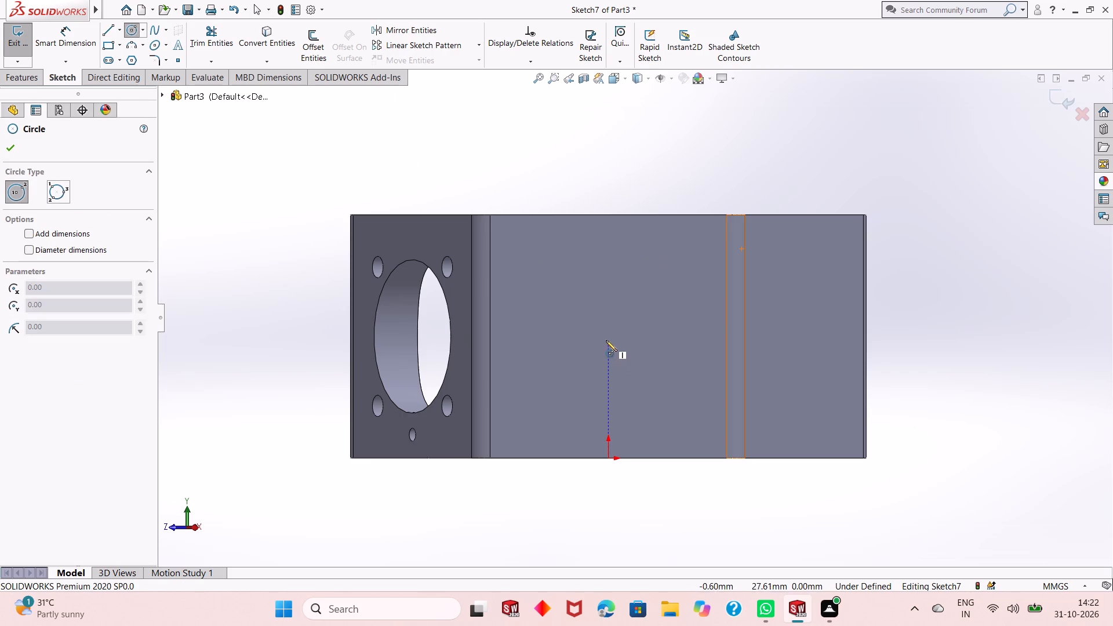
click(608, 334)
click(643, 406)
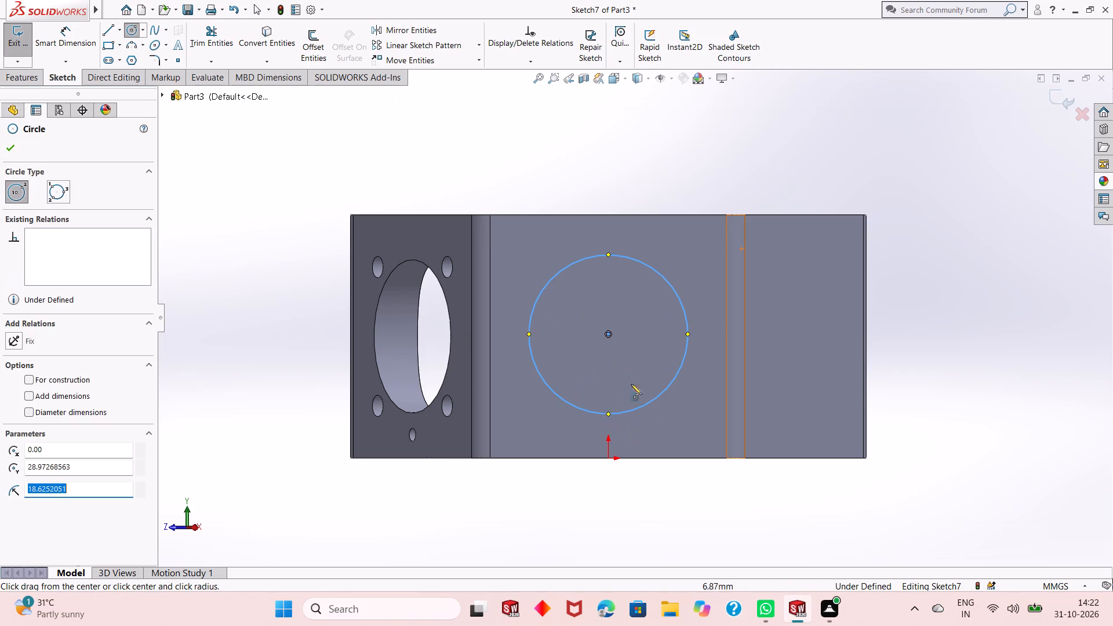
right_click(265, 192)
click(296, 205)
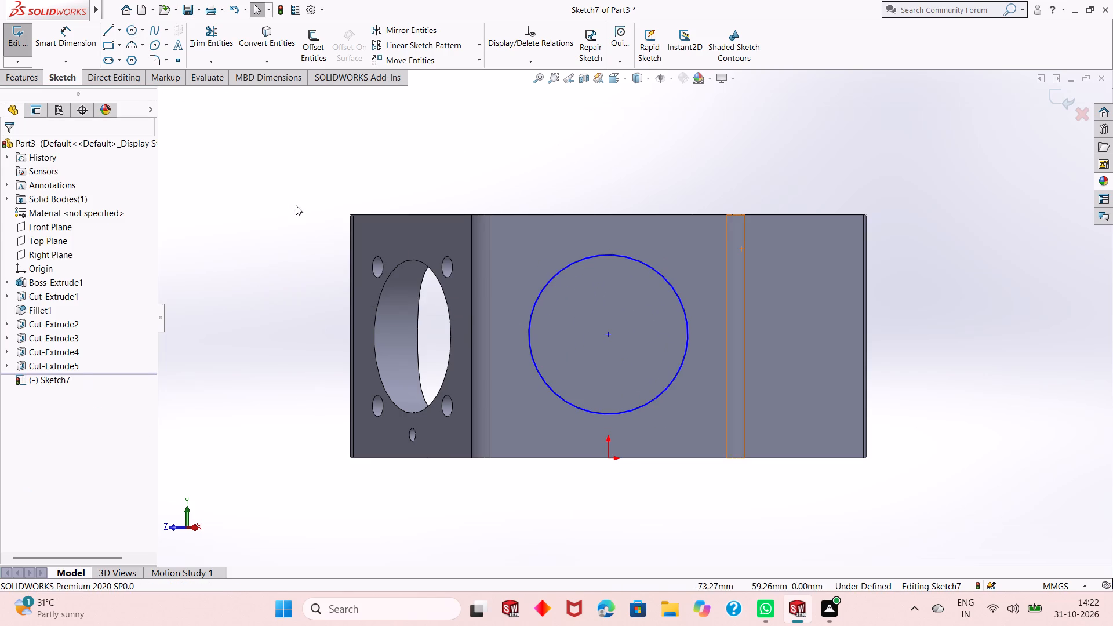
Dimension the sketched circle on the side face to a 36 mm diameter.
click(85, 38)
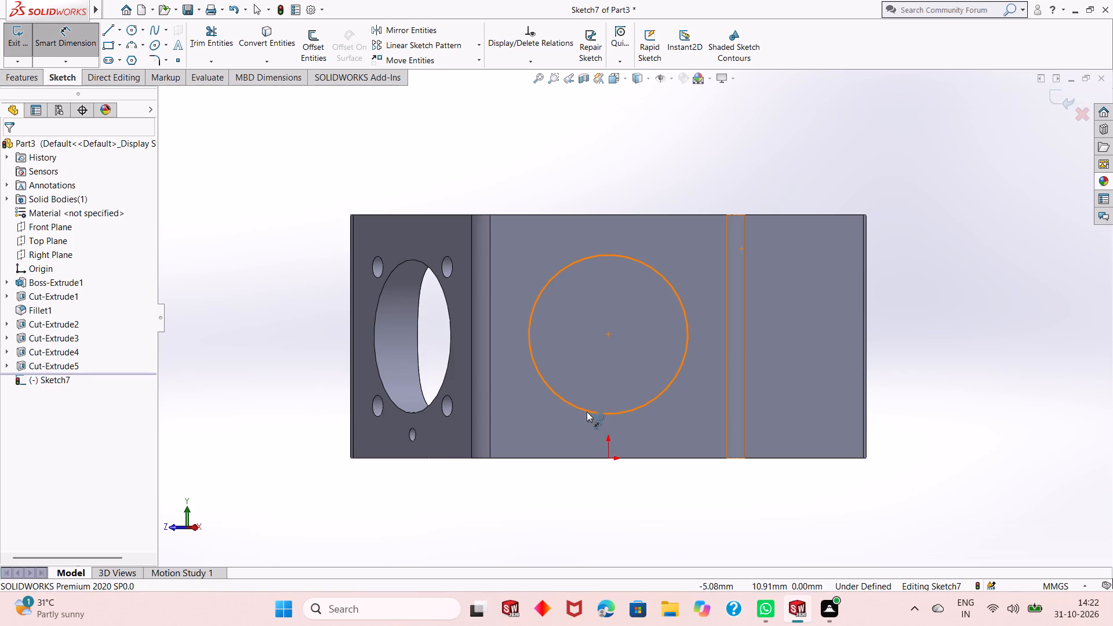
click(587, 412)
click(448, 485)
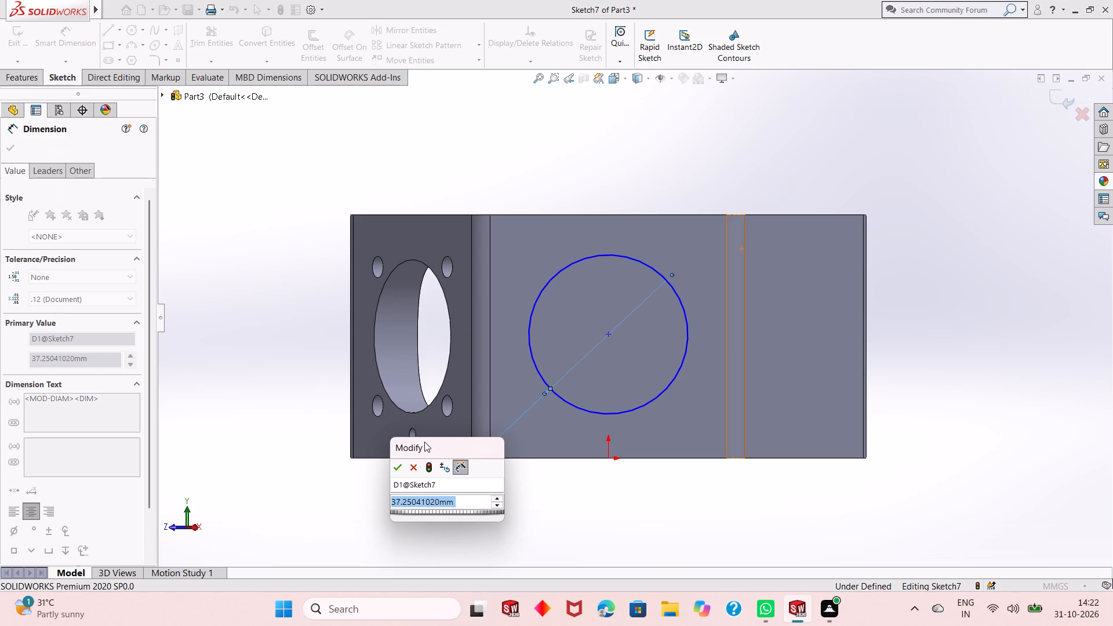
text(36)
key(Return)
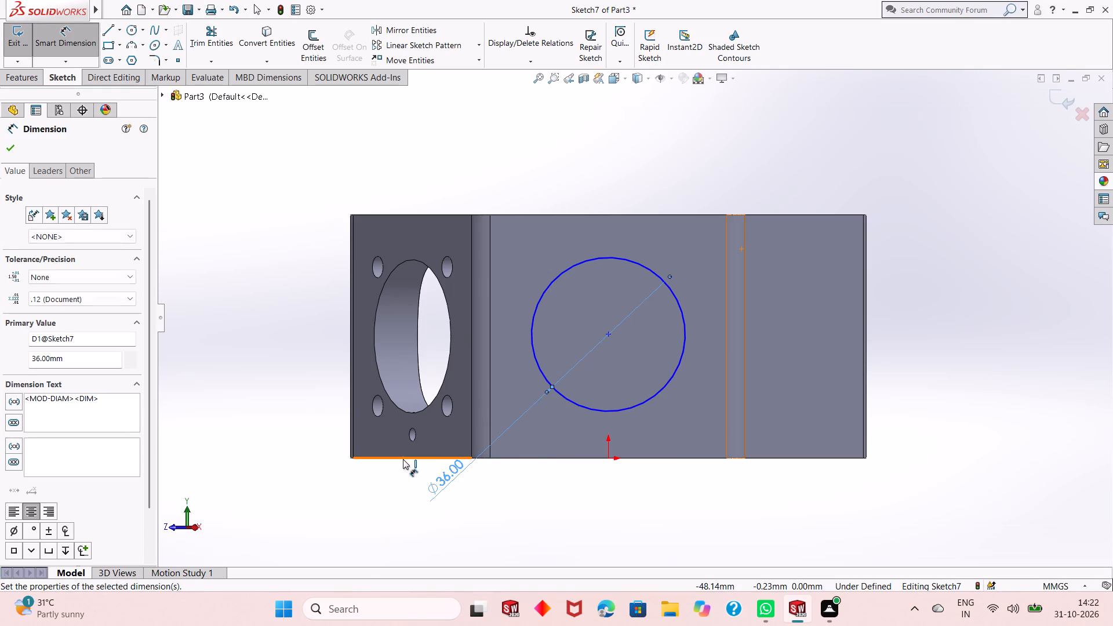
Dimension the circle's centre at 57/2 mm (28.5 mm) above the bottom edge of the face.
click(611, 333)
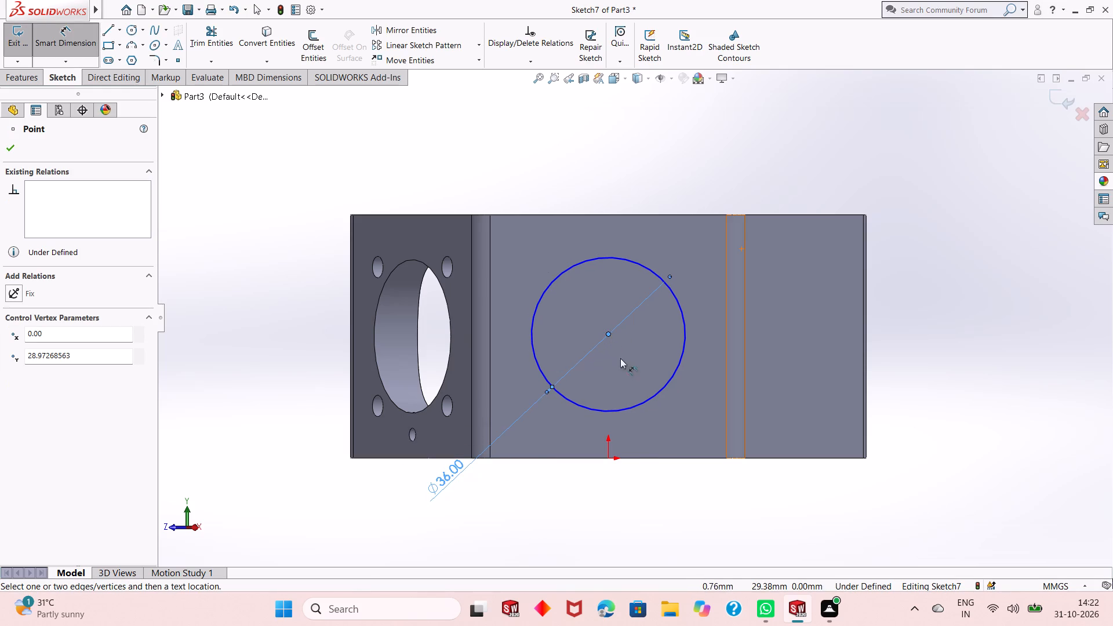
click(632, 457)
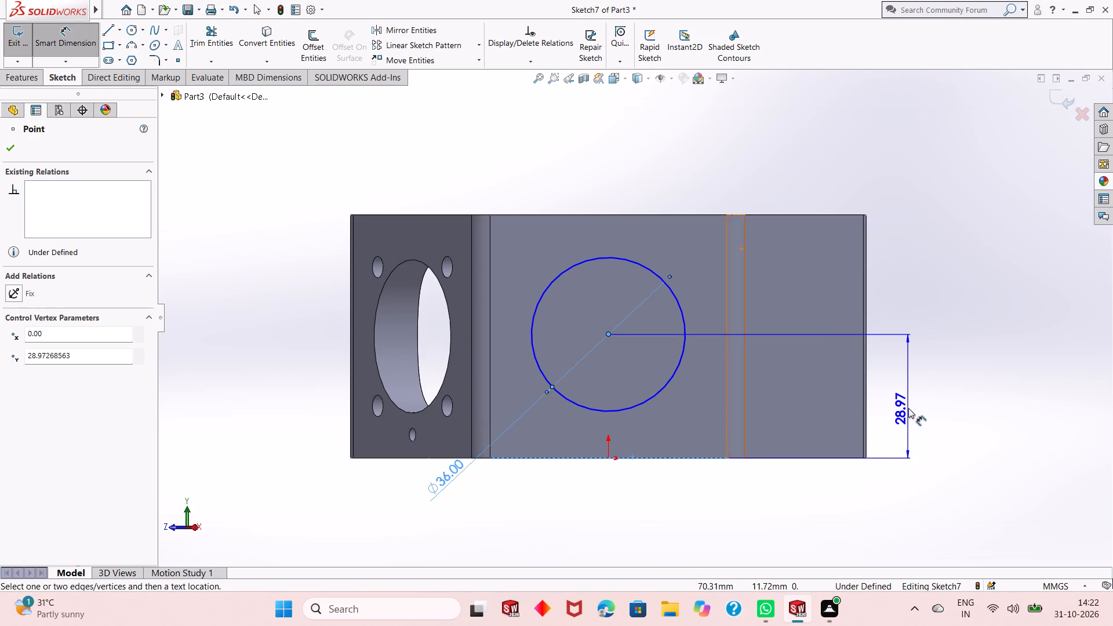
click(908, 408)
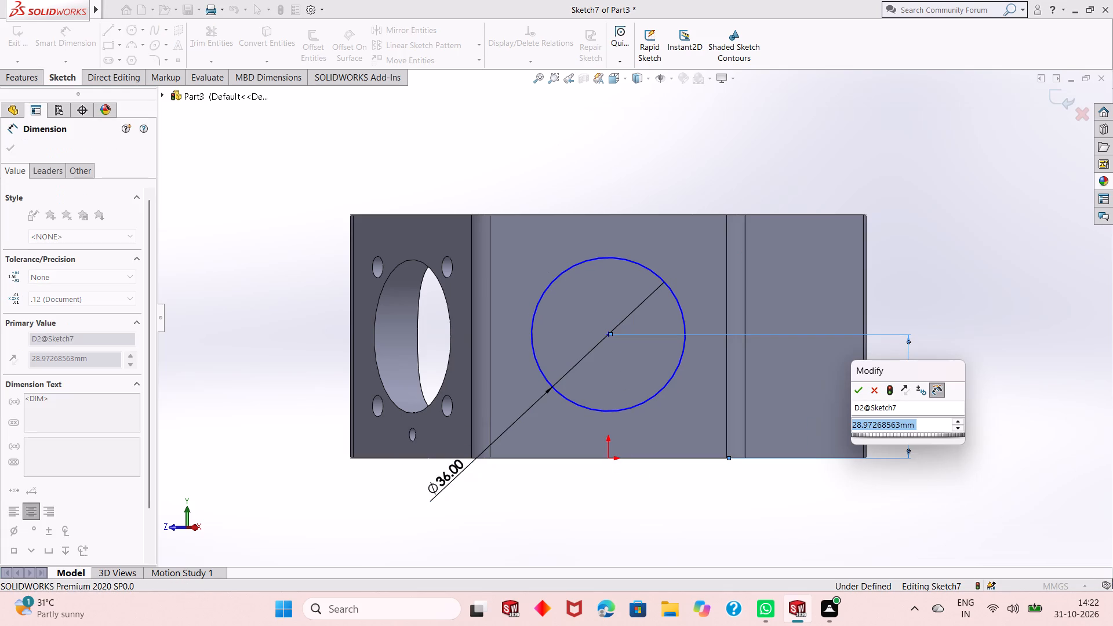
text(57/2)
key(Return)
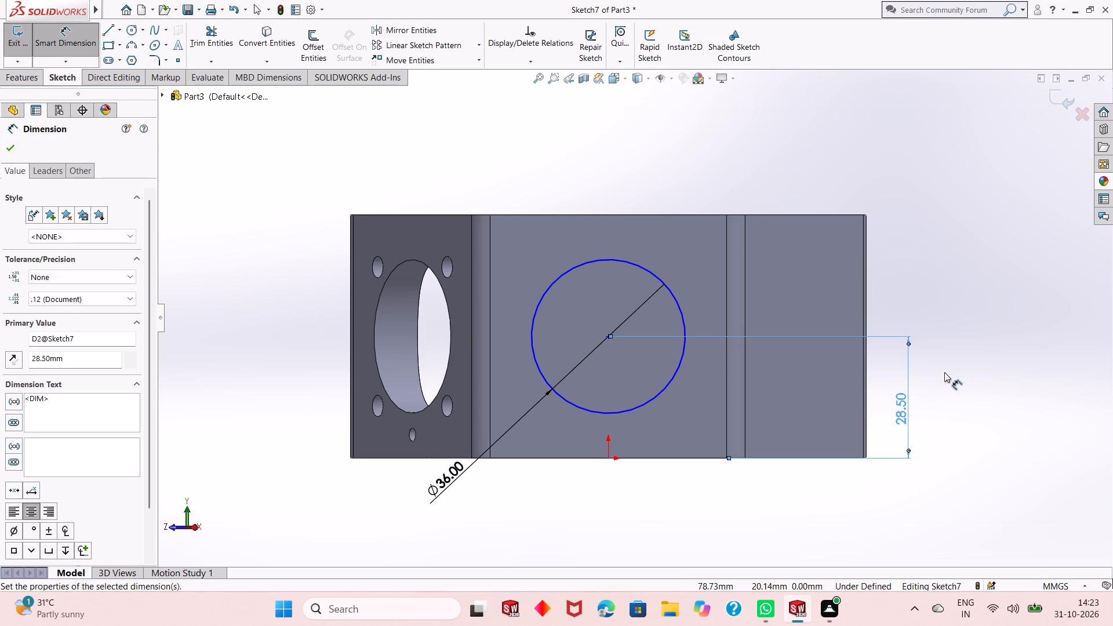
right_click(921, 256)
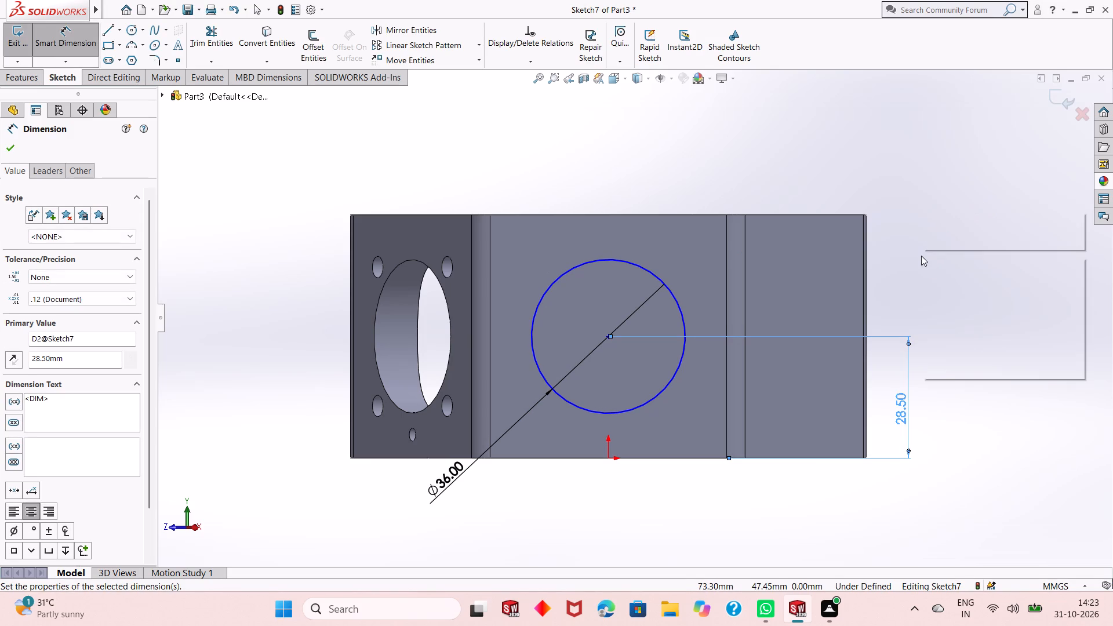
click(937, 293)
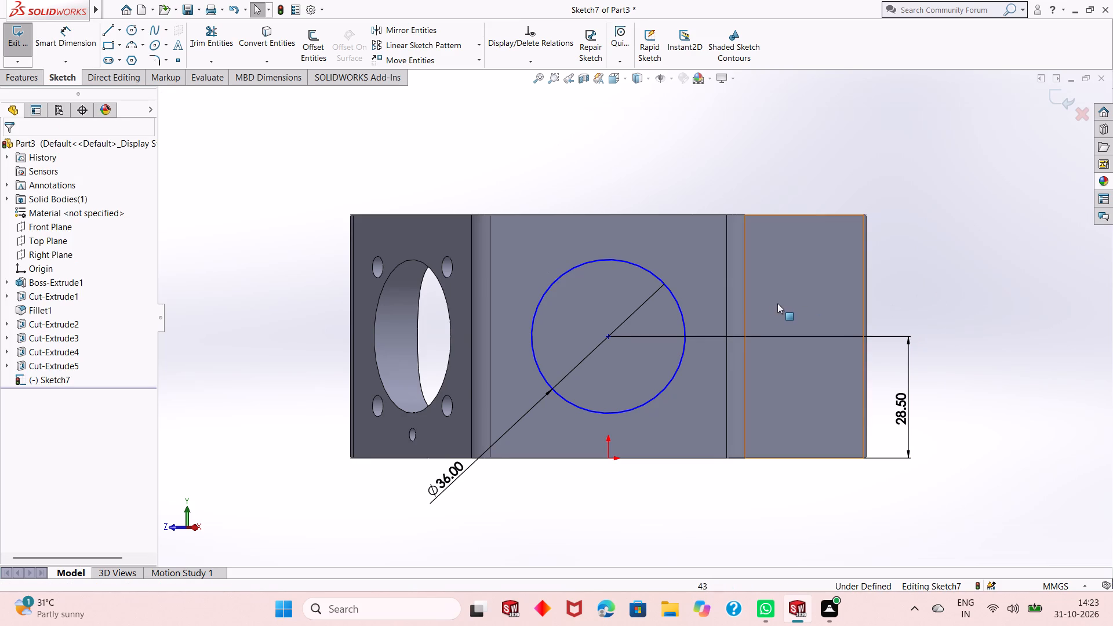
Add a vertical relation between the circle's centre and the origin.
scroll(769, 304, up, 1)
scroll(641, 329, down, 1)
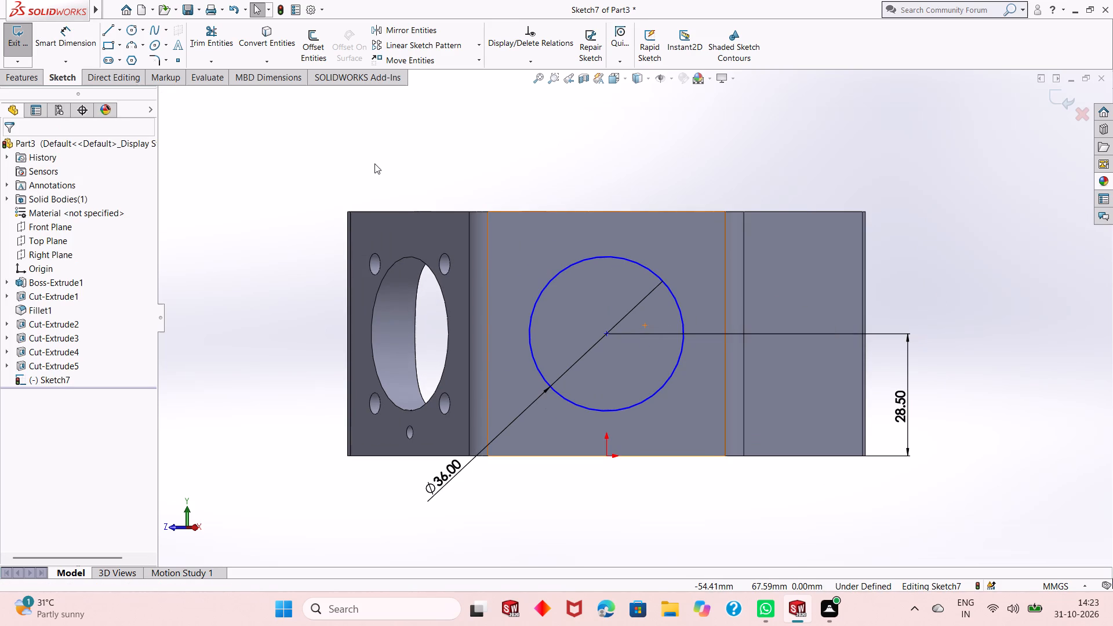
click(604, 334)
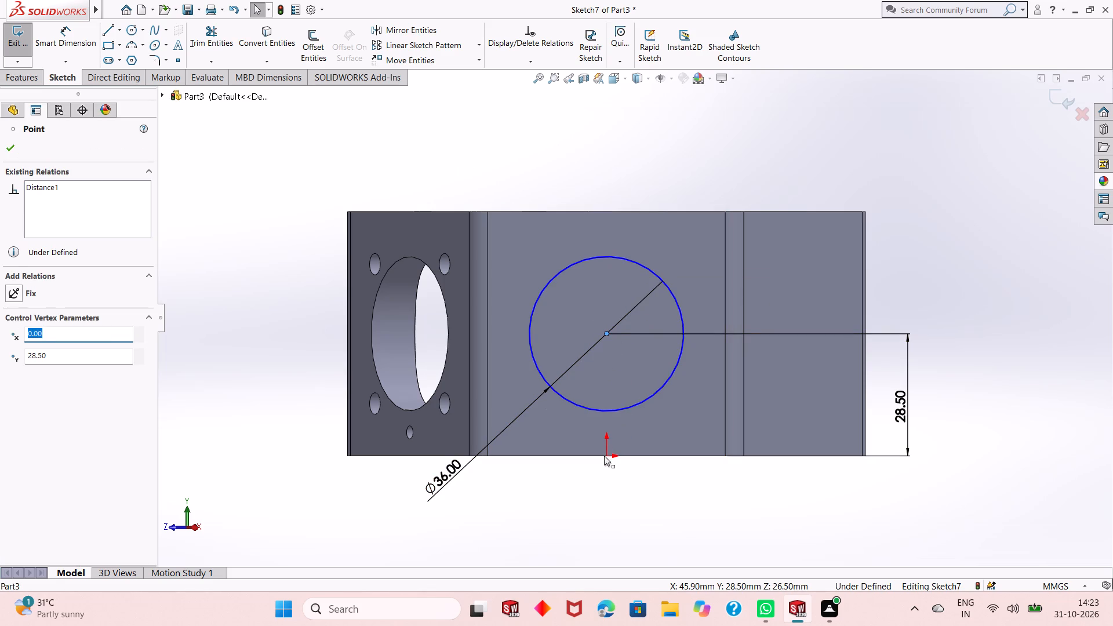
ctrl+click(604, 457)
click(660, 405)
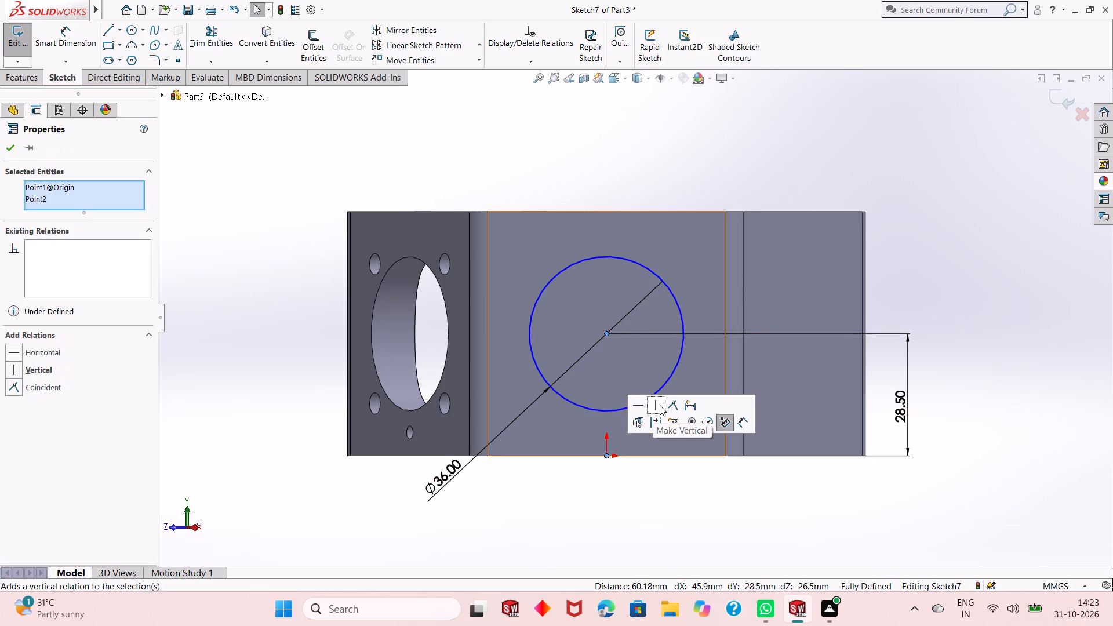
click(300, 263)
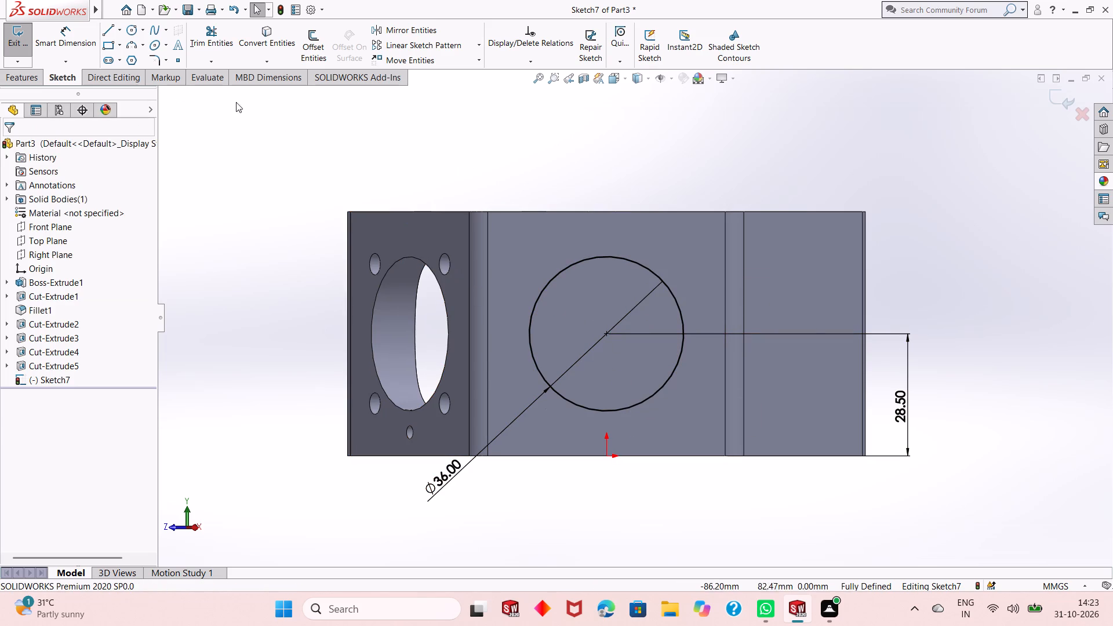
Sketch a larger circle about 45 mm in diameter, concentric with the 36 mm circle.
click(130, 34)
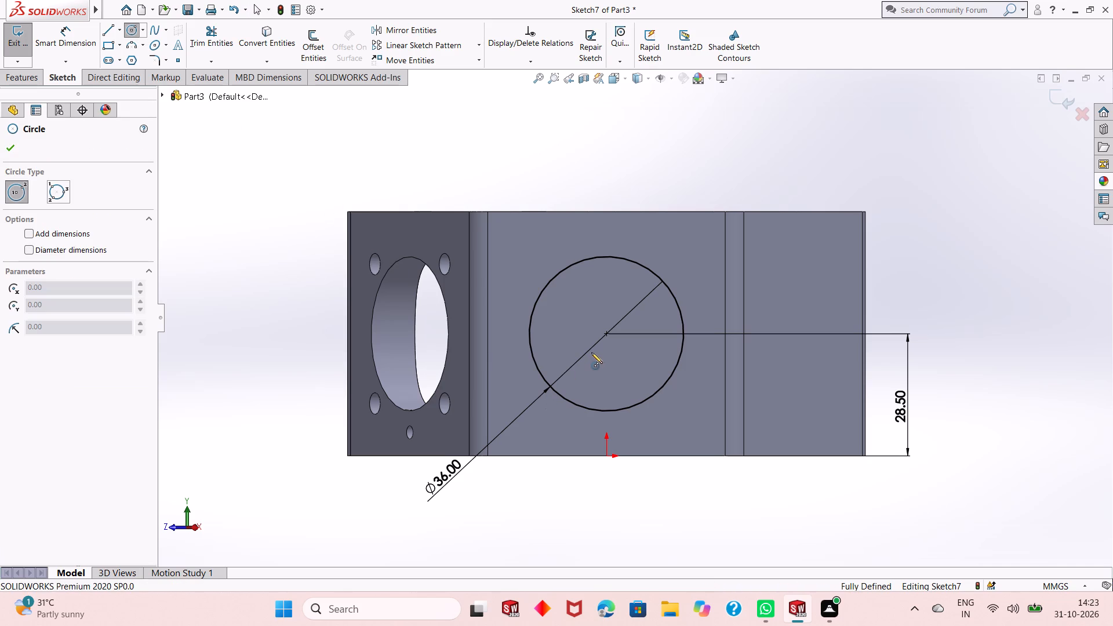
click(607, 334)
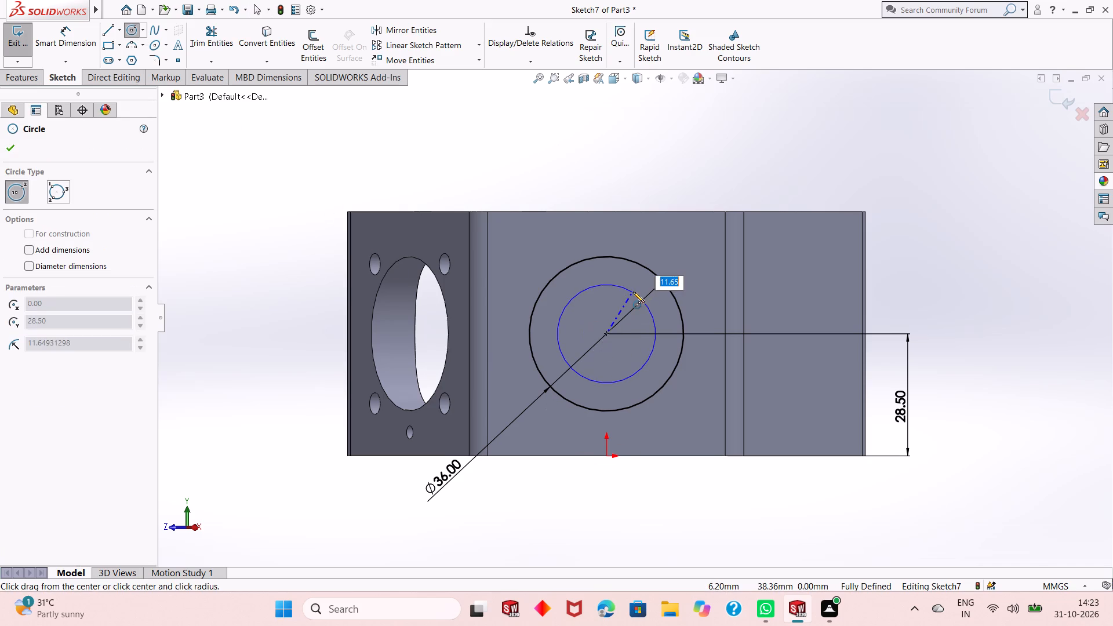
click(660, 253)
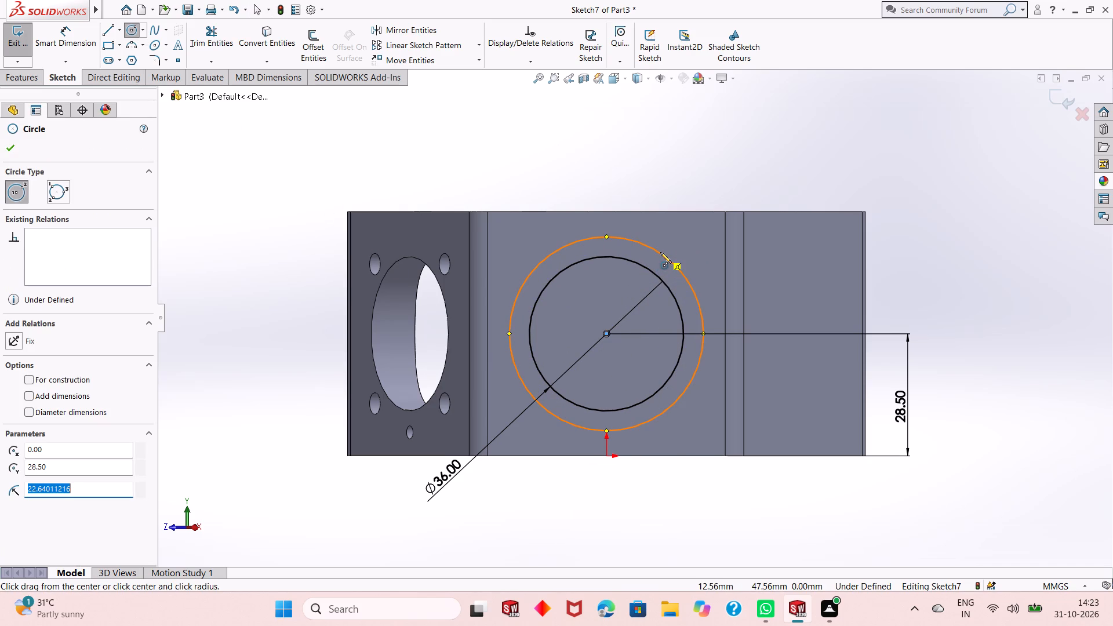
right_click(416, 155)
click(442, 168)
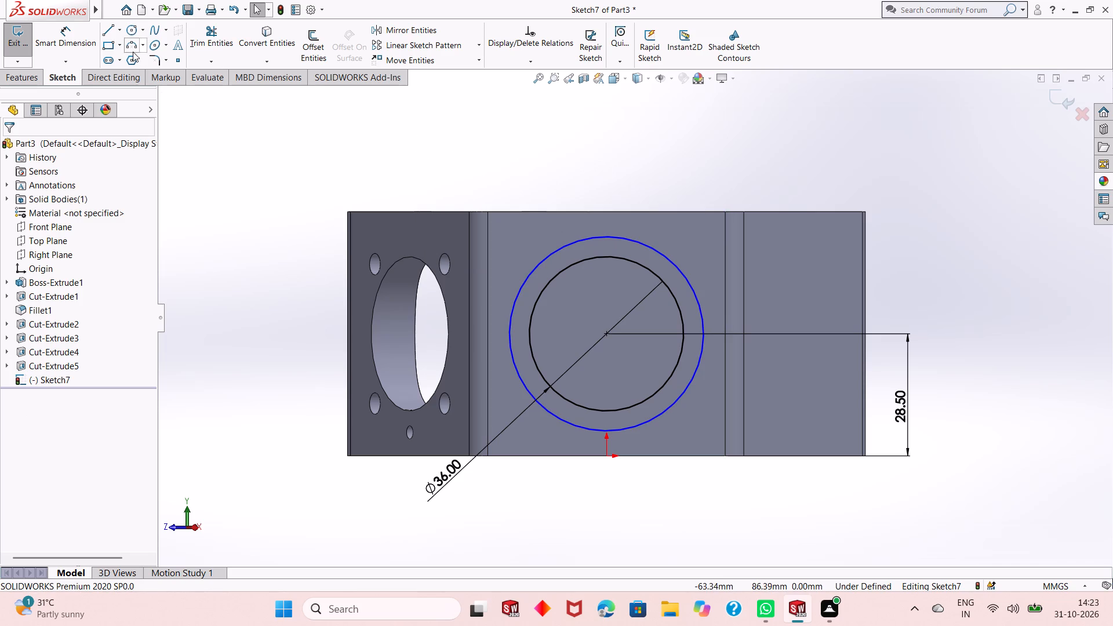
Dimension the outer concentric circle to a 46 mm diameter.
click(98, 50)
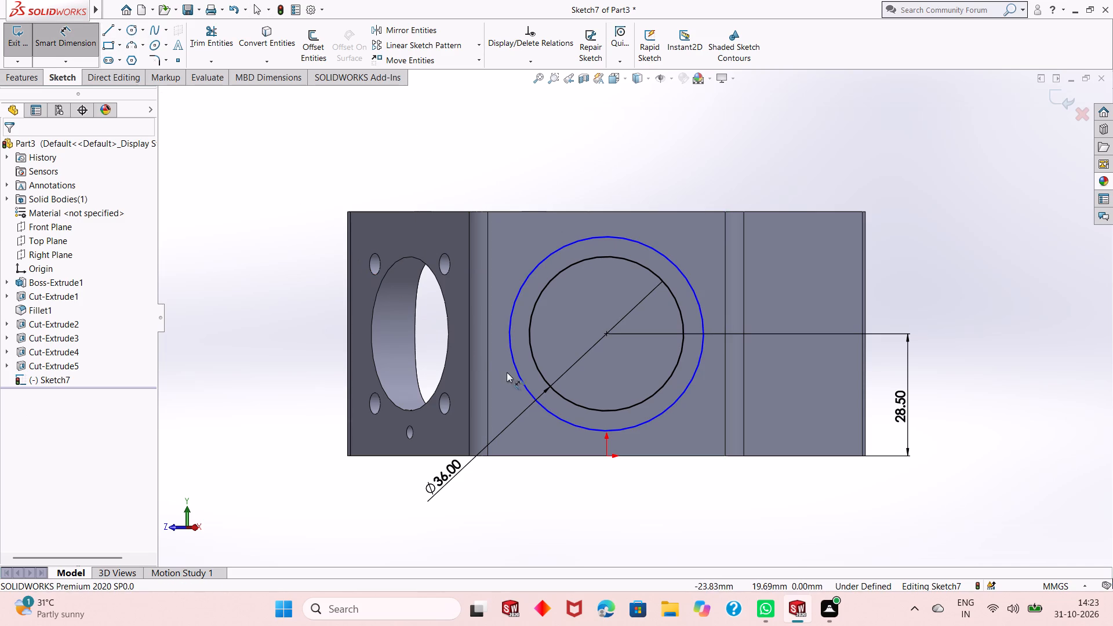
click(518, 376)
click(364, 489)
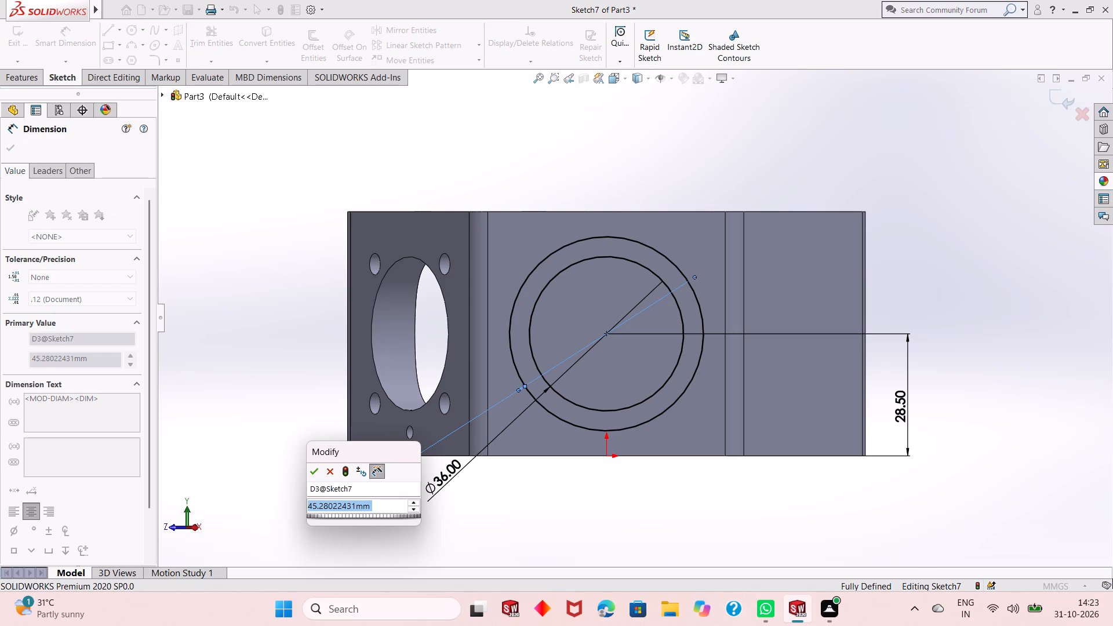
text(46)
key(Return)
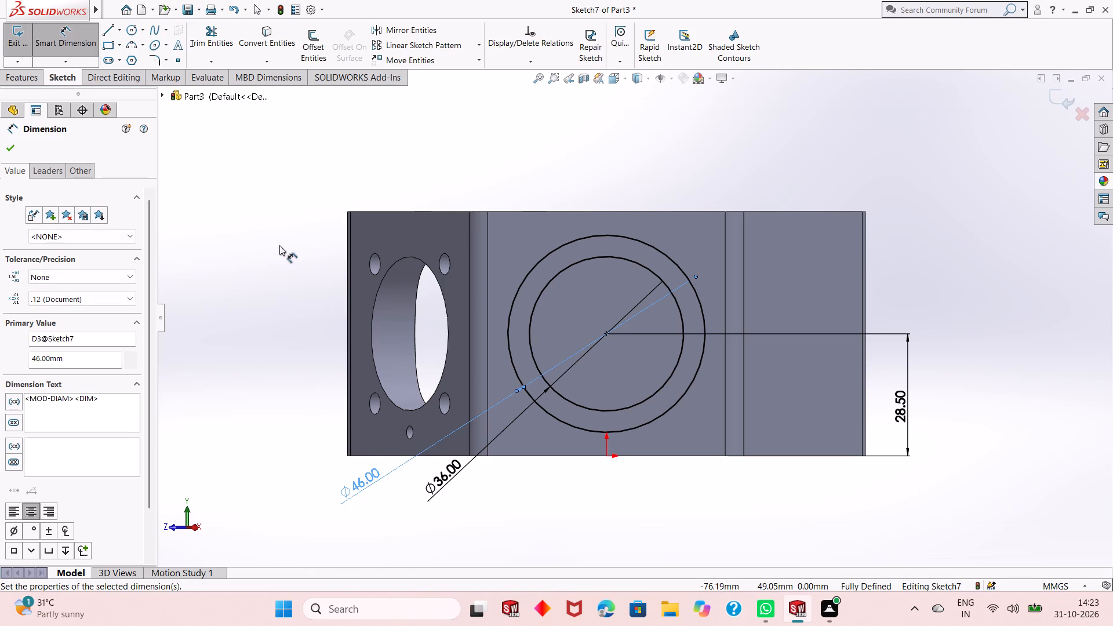
right_click(279, 245)
click(293, 281)
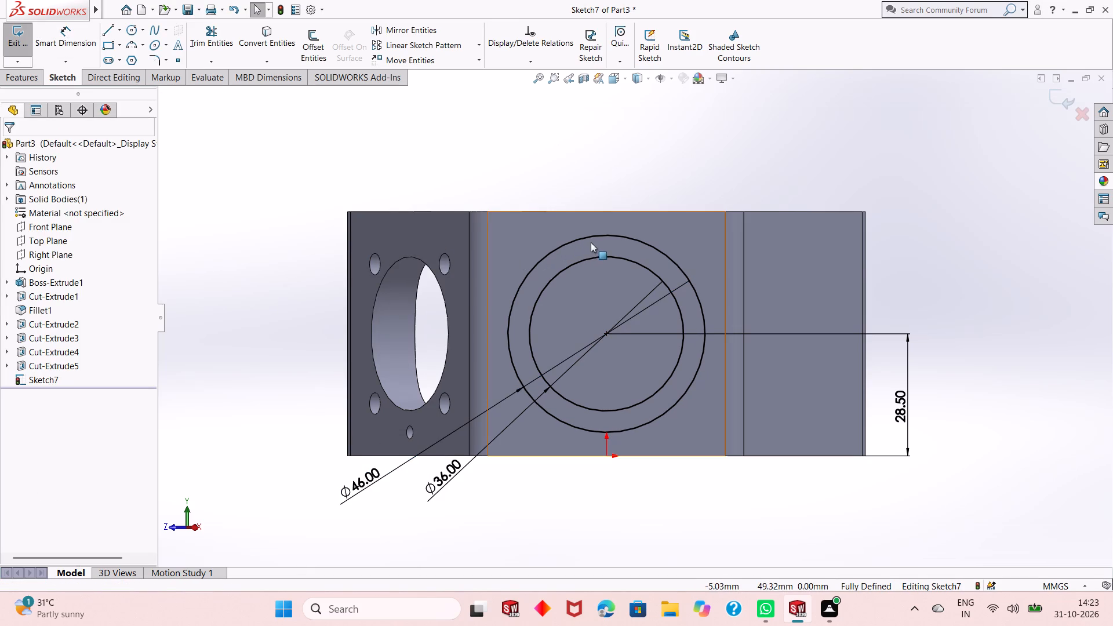
Convert the 46 mm circle to construction geometry.
click(605, 235)
click(657, 205)
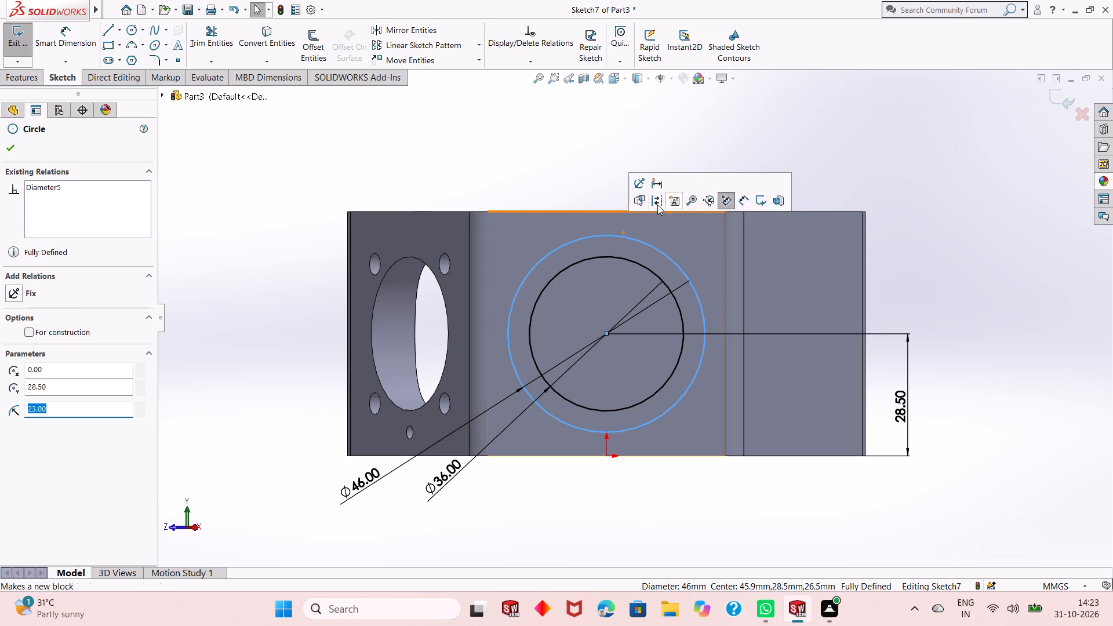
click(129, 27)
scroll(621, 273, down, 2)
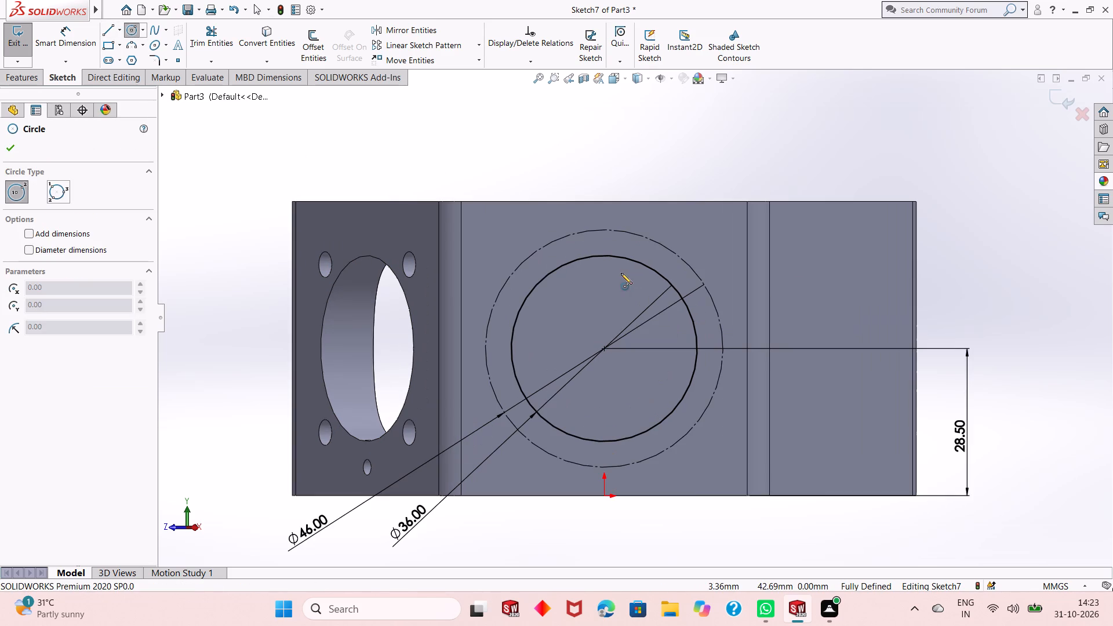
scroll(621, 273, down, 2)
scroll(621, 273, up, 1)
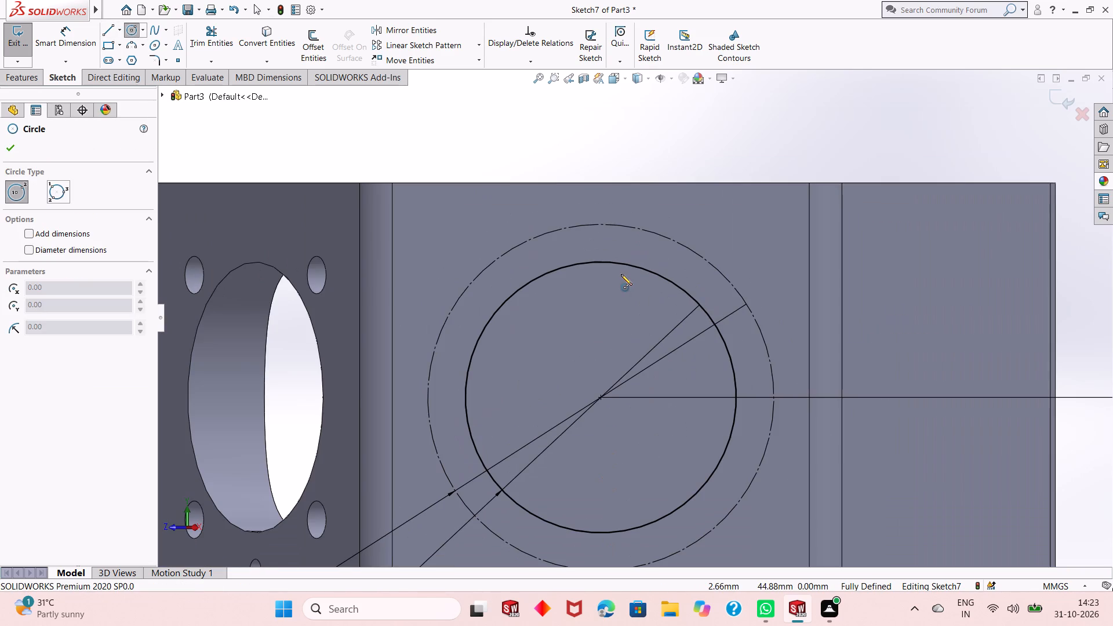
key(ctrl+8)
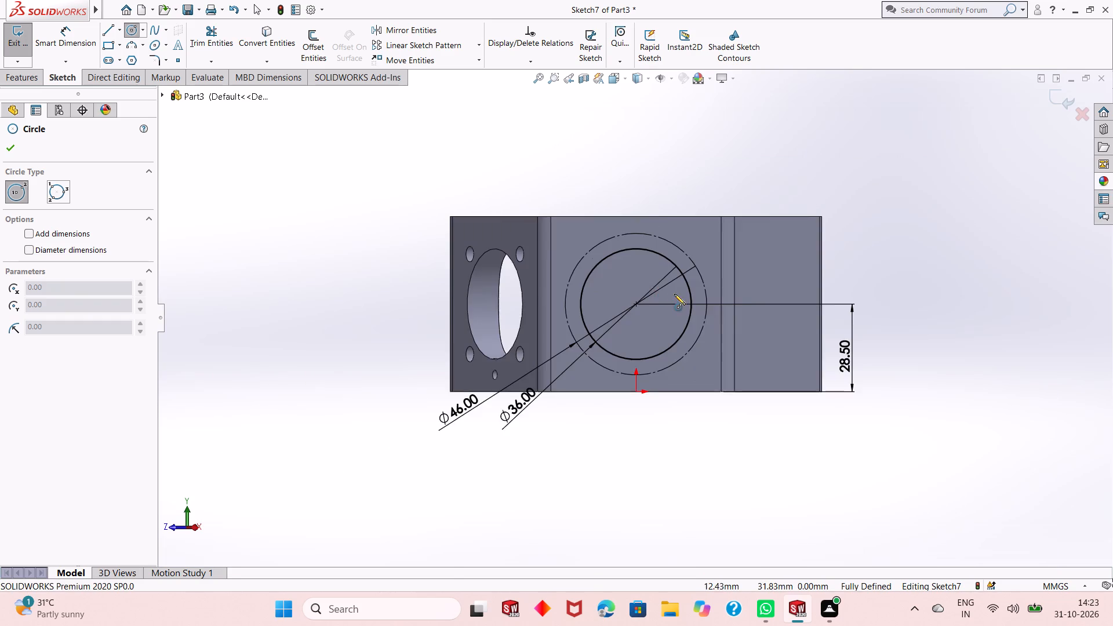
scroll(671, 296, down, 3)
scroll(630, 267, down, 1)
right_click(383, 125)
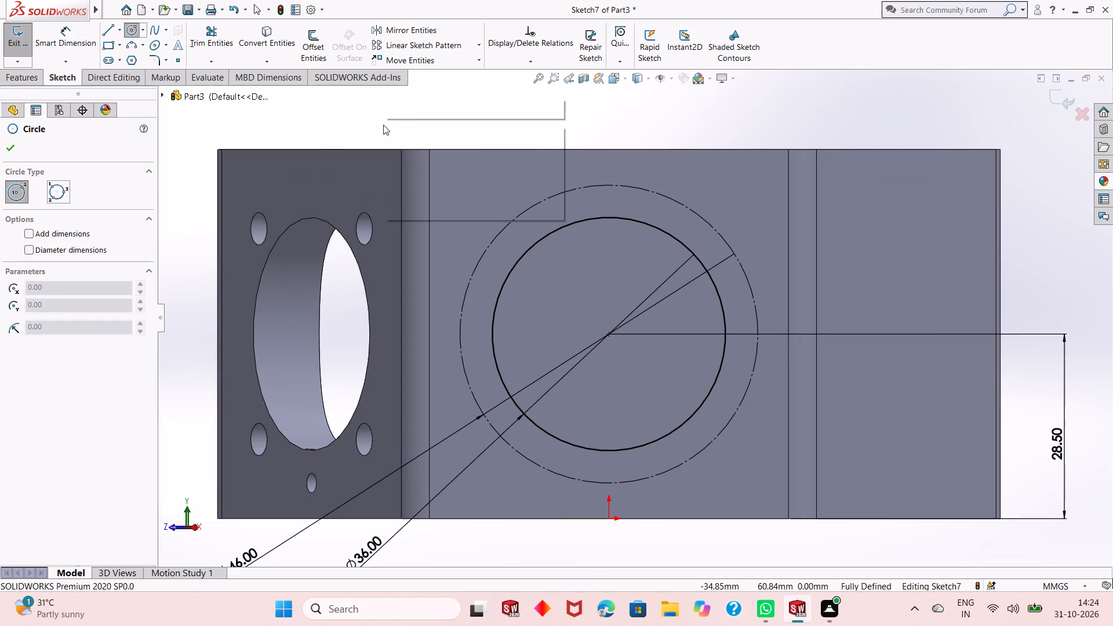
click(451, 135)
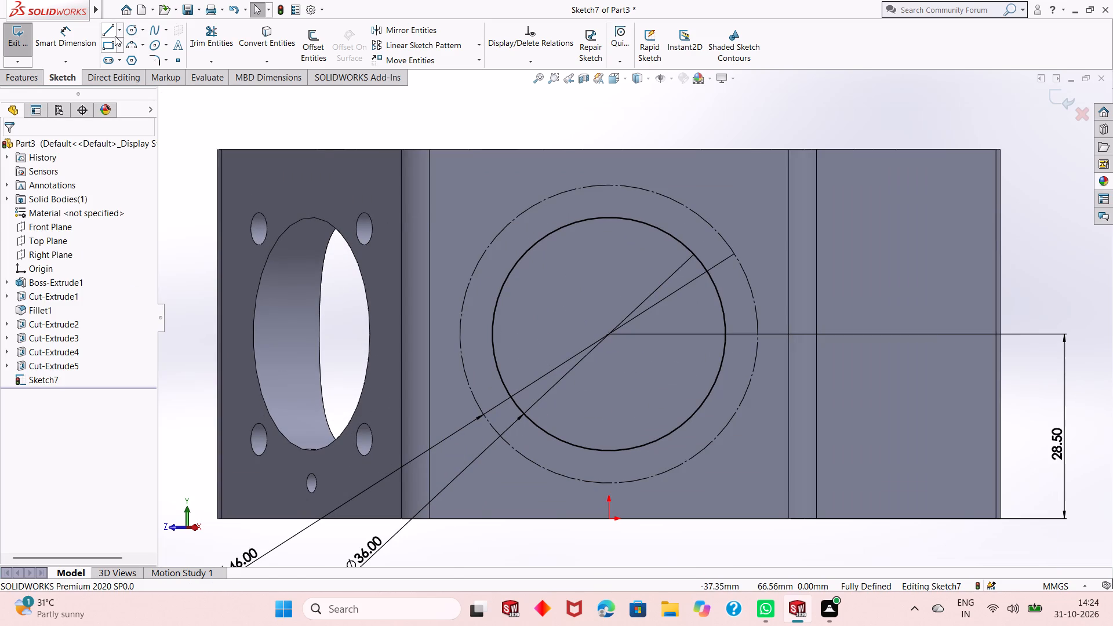
Sketch a centerline about 30 mm long from the circles' centre up and to the right, about 51° above horizontal, ending beyond the 46 mm circle.
click(117, 35)
click(117, 59)
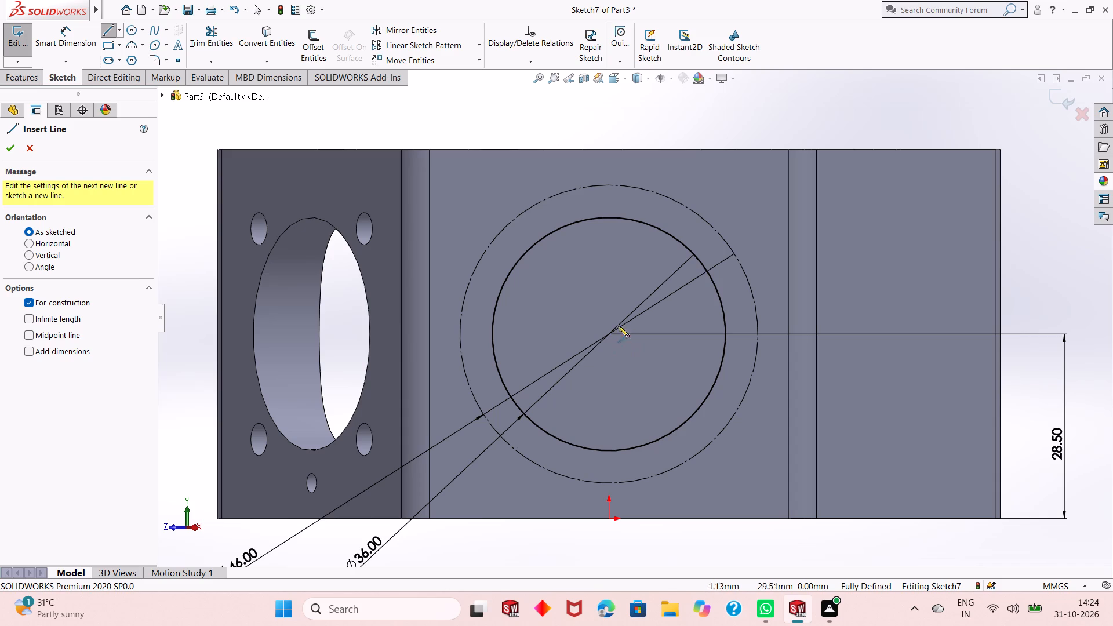
click(610, 334)
click(733, 182)
right_click(733, 180)
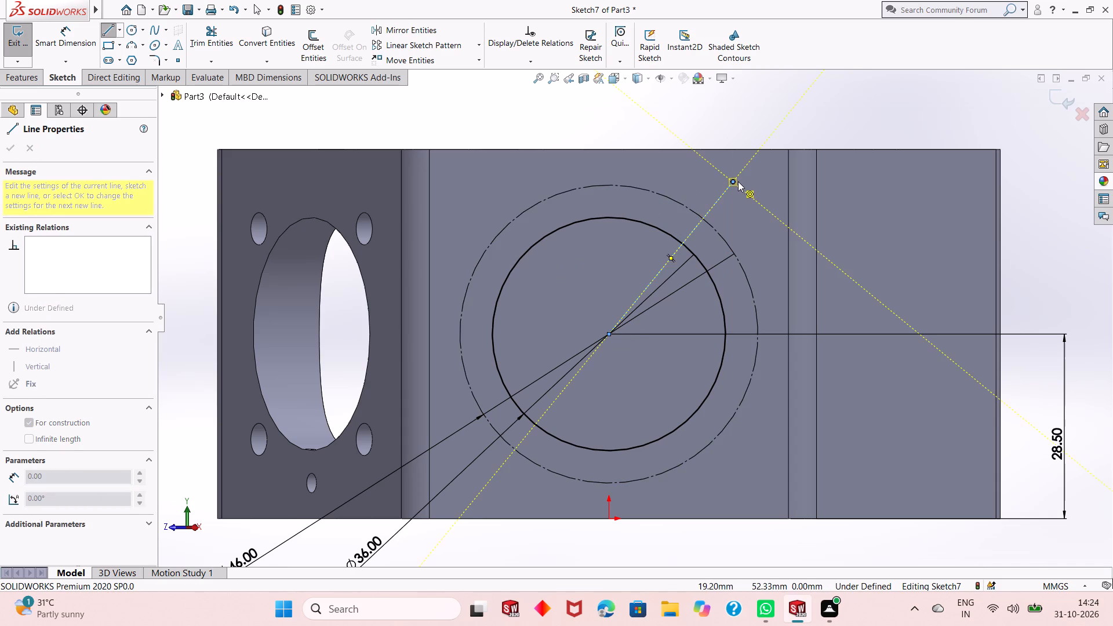
click(744, 190)
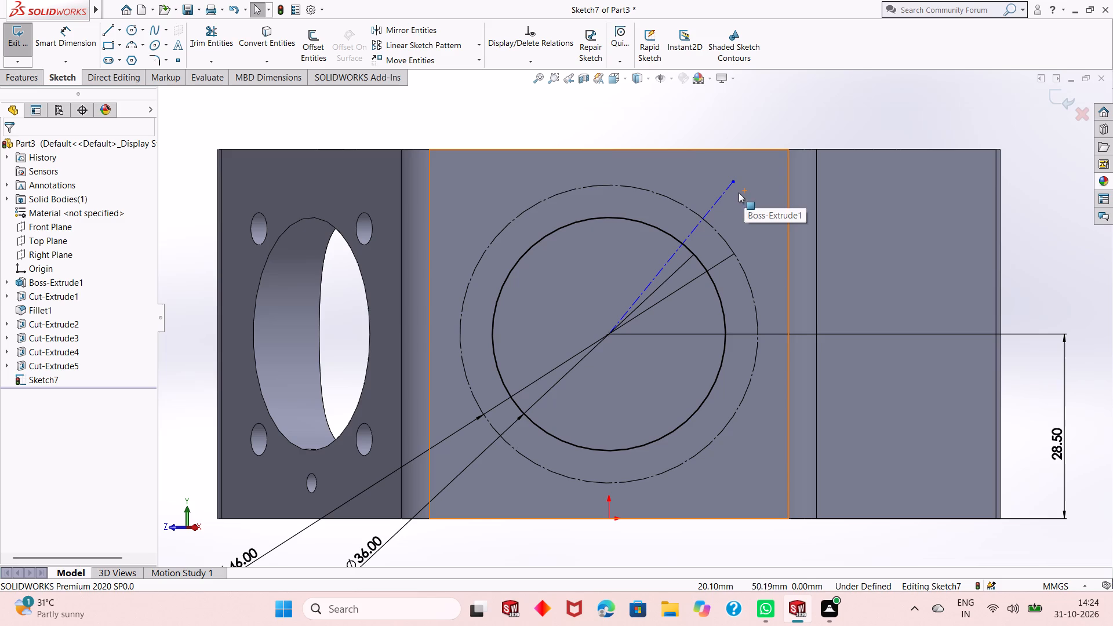
Dimension the angle between the centerline and the vertical through the circles' centre as 45°.
click(74, 41)
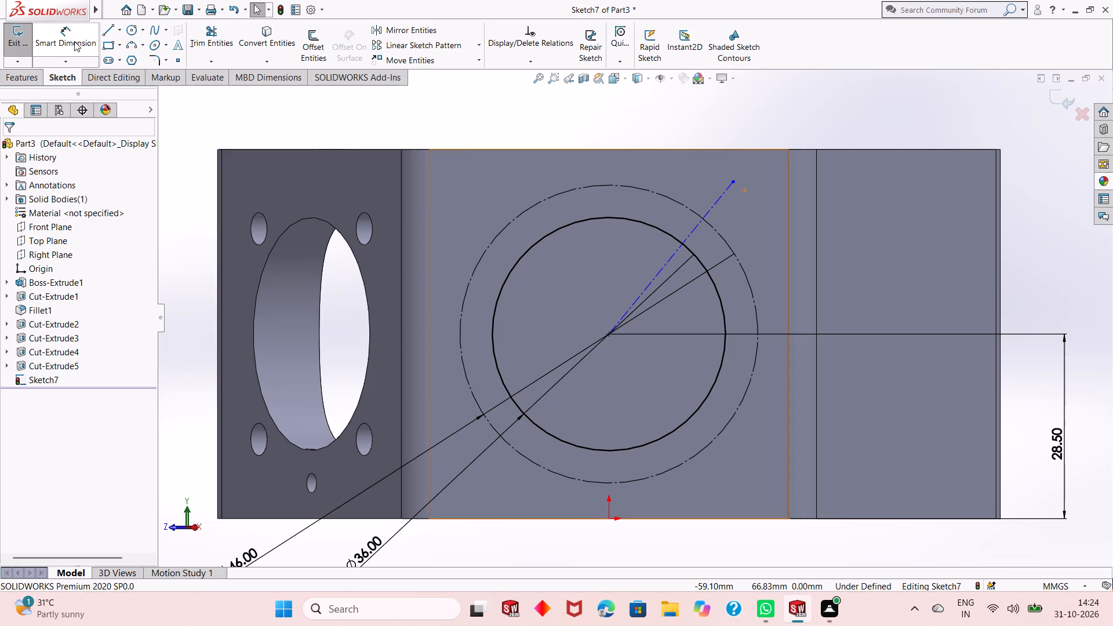
click(697, 226)
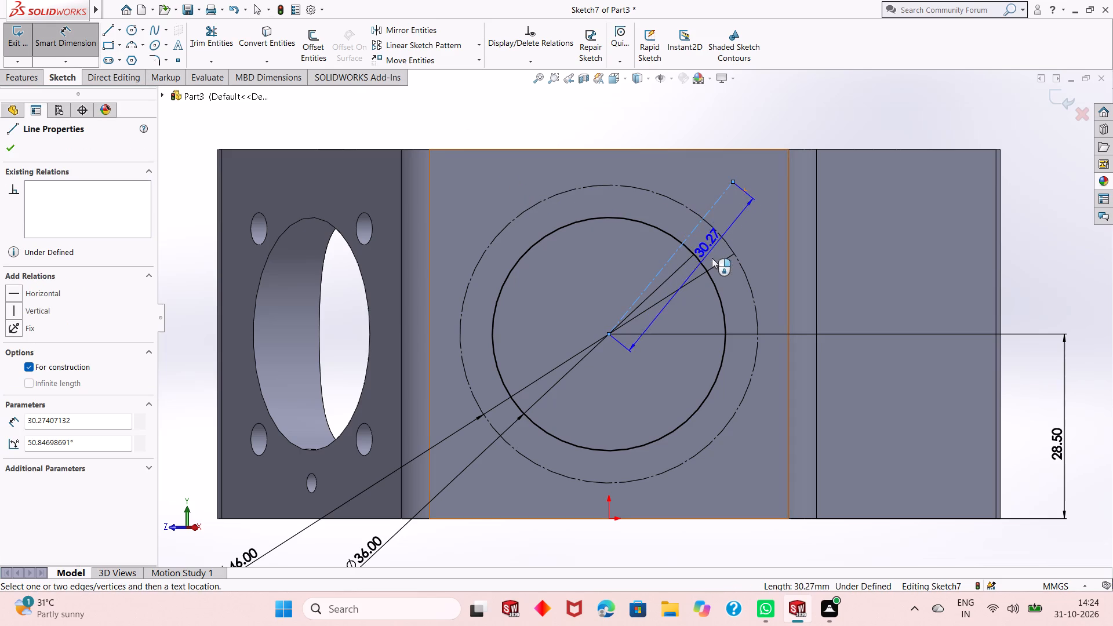
click(609, 336)
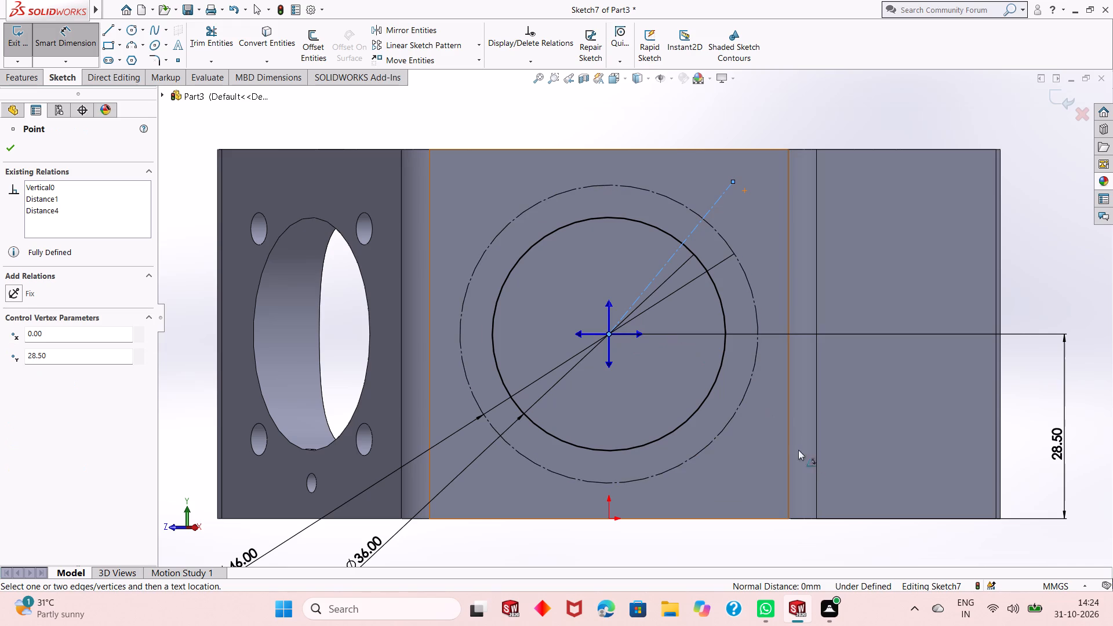
click(612, 305)
click(625, 257)
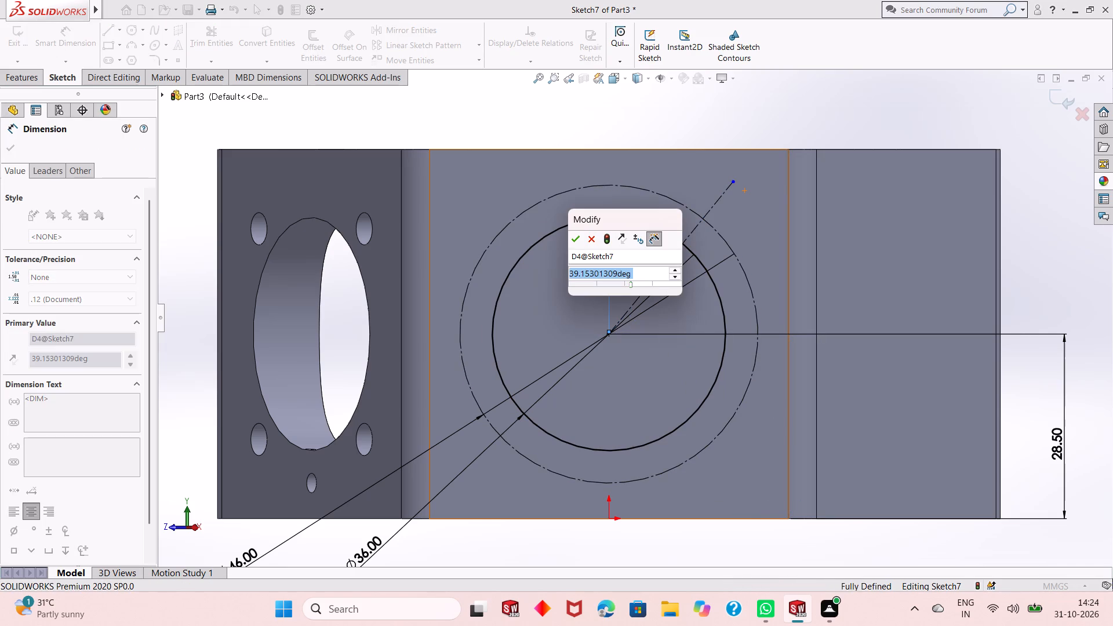
text(45)
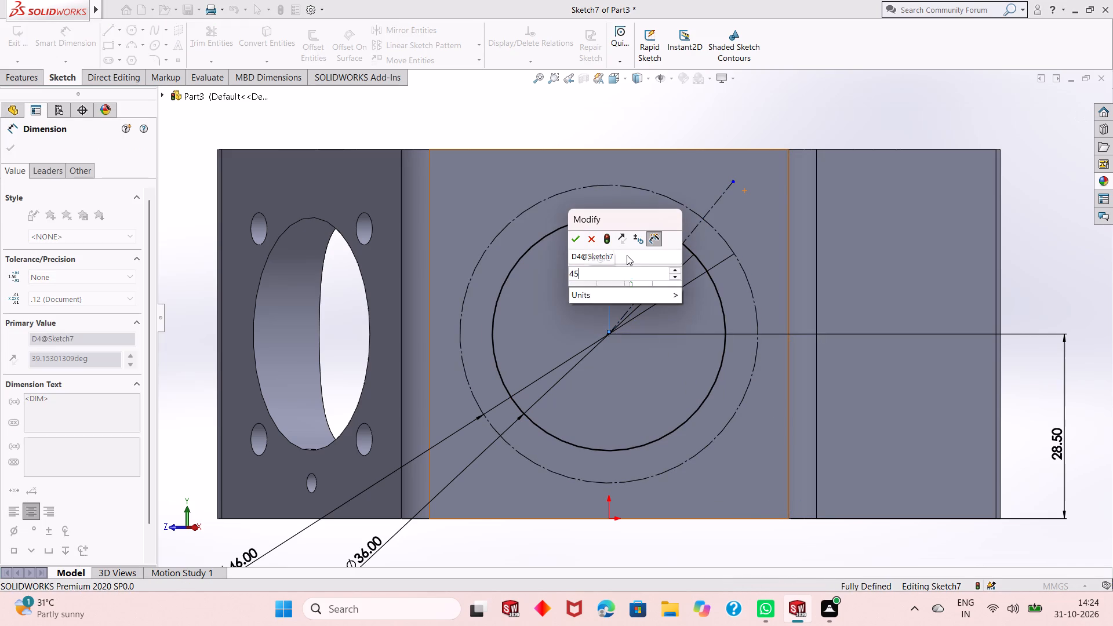
key(Return)
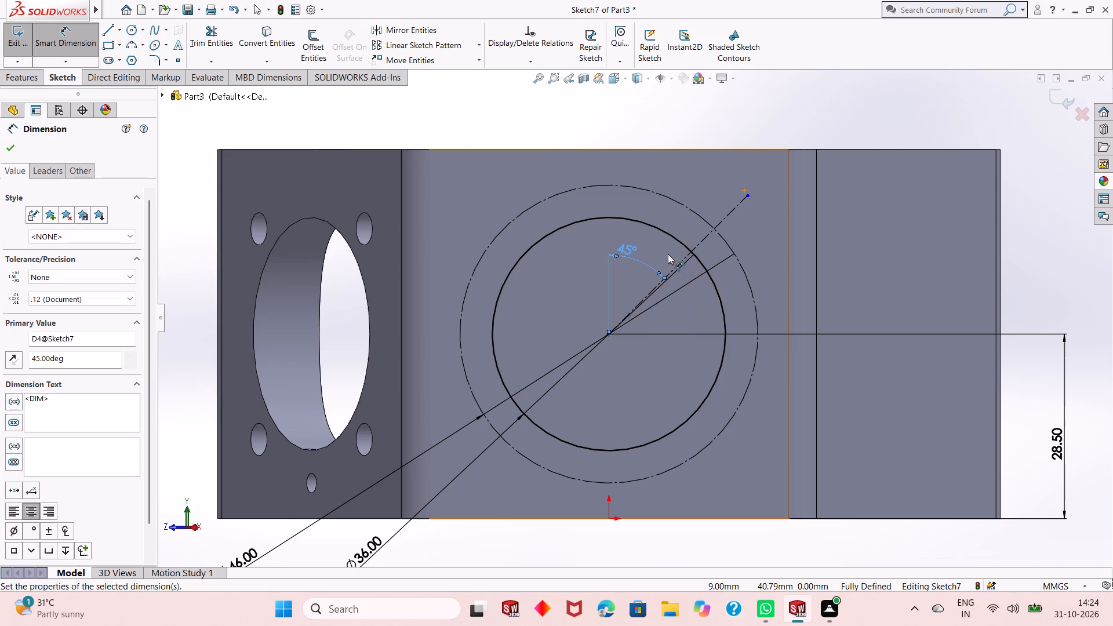
right_click(778, 99)
click(825, 144)
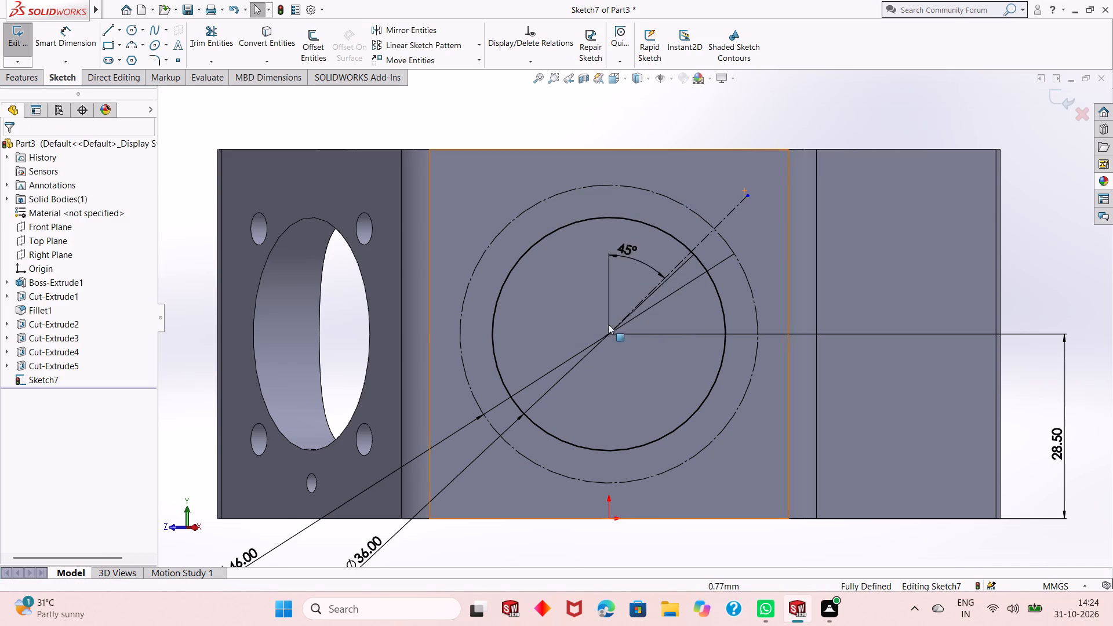
Sketch a circle about 5.5 mm in diameter, centred where the 45° centerline crosses the 46 mm construction circle.
scroll(590, 345, up, 1)
scroll(623, 326, down, 1)
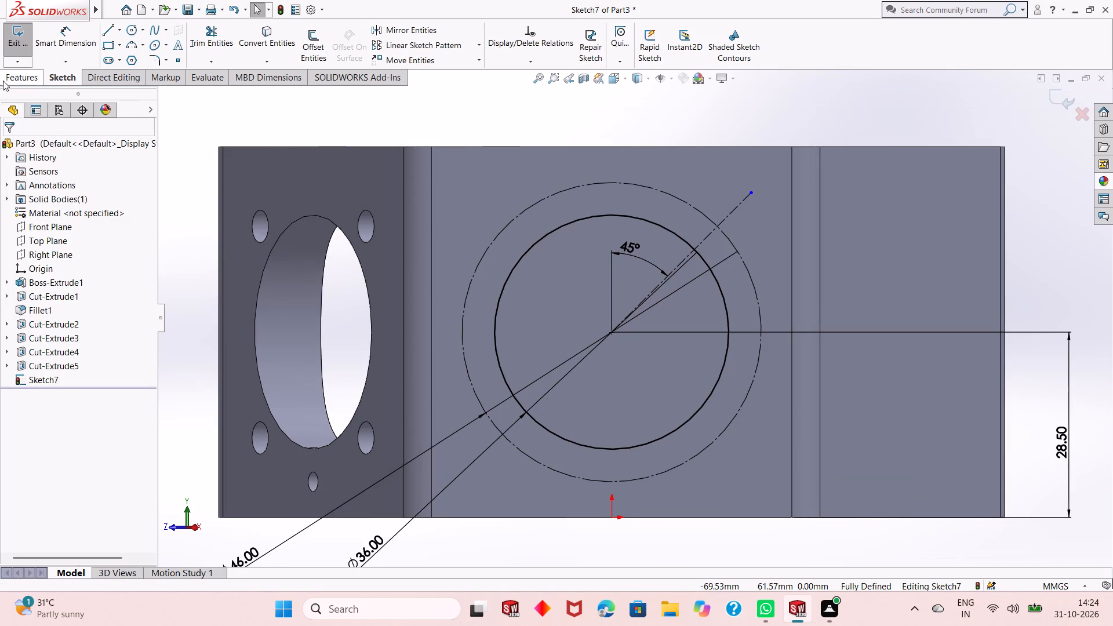
click(33, 75)
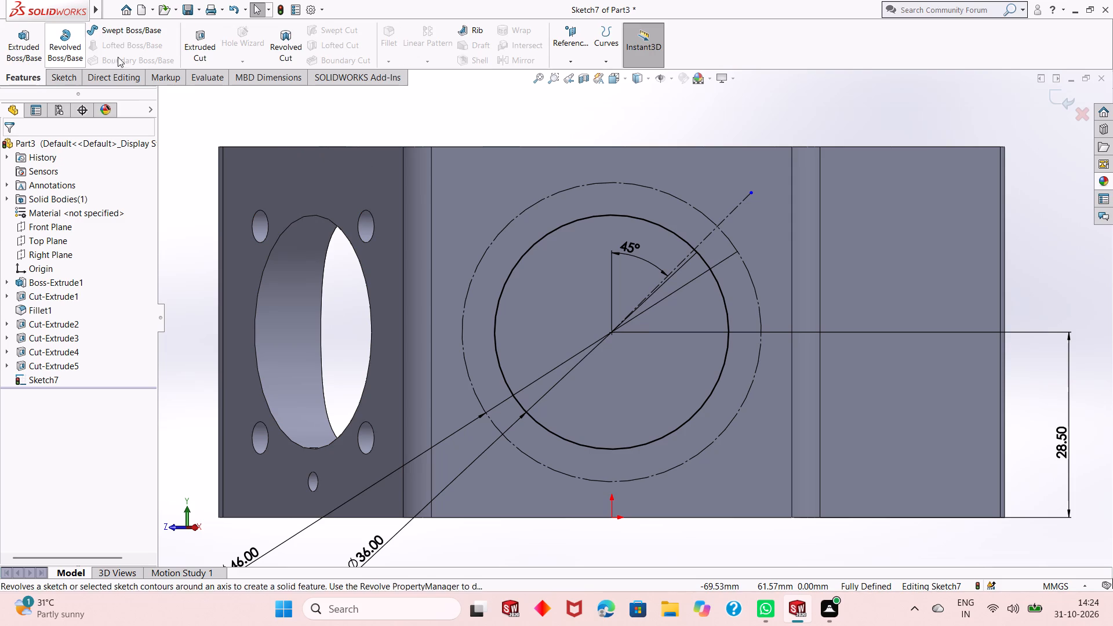
click(67, 82)
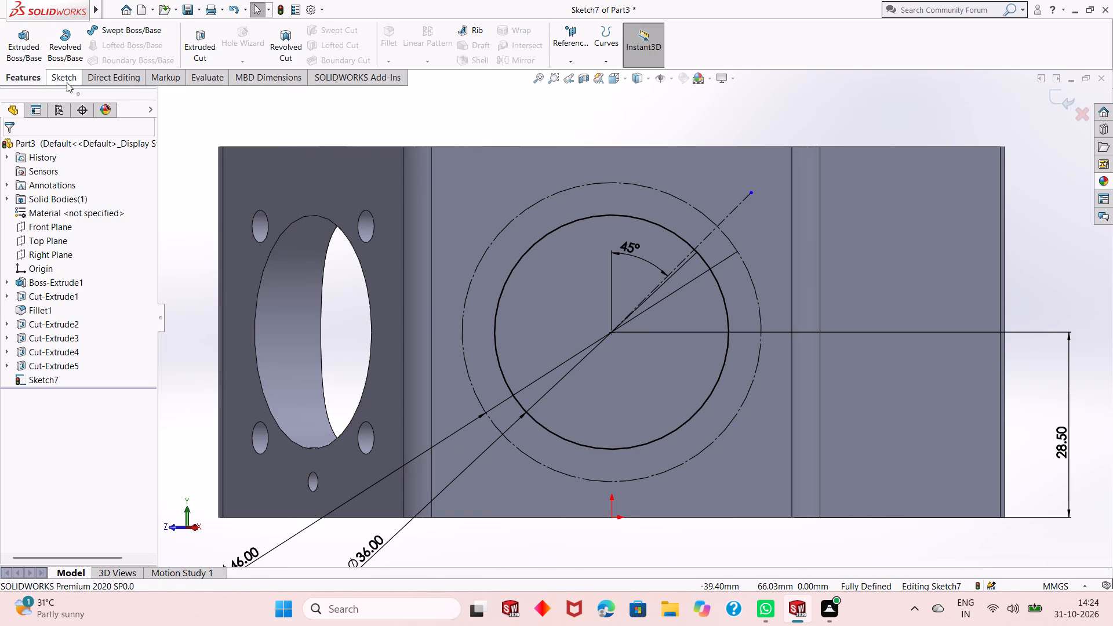
click(134, 32)
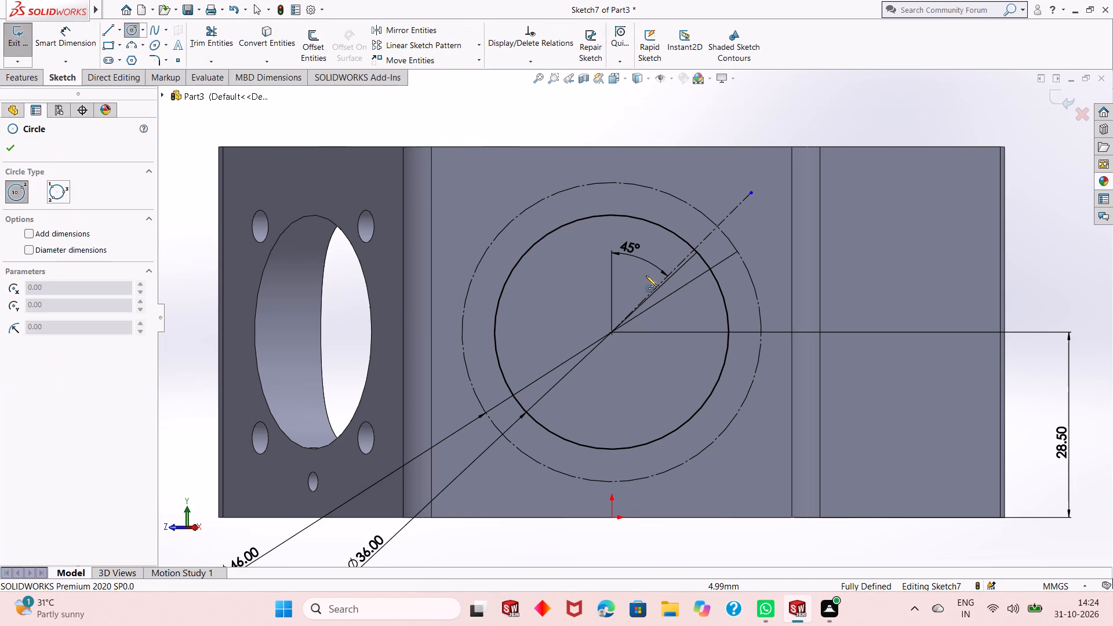
scroll(716, 221, down, 1)
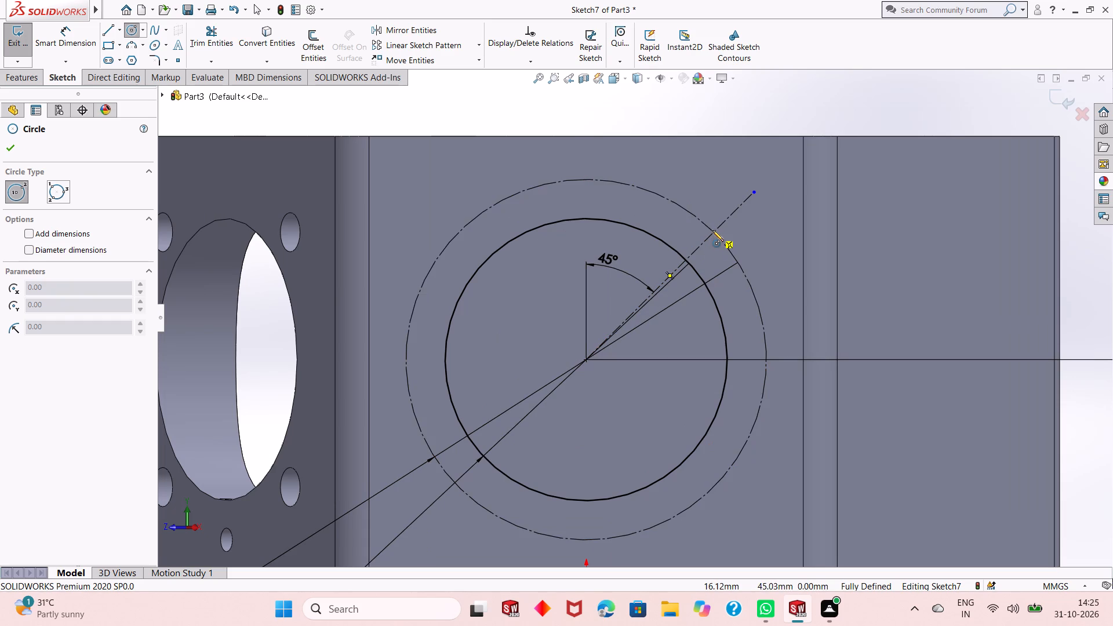
click(712, 231)
click(714, 254)
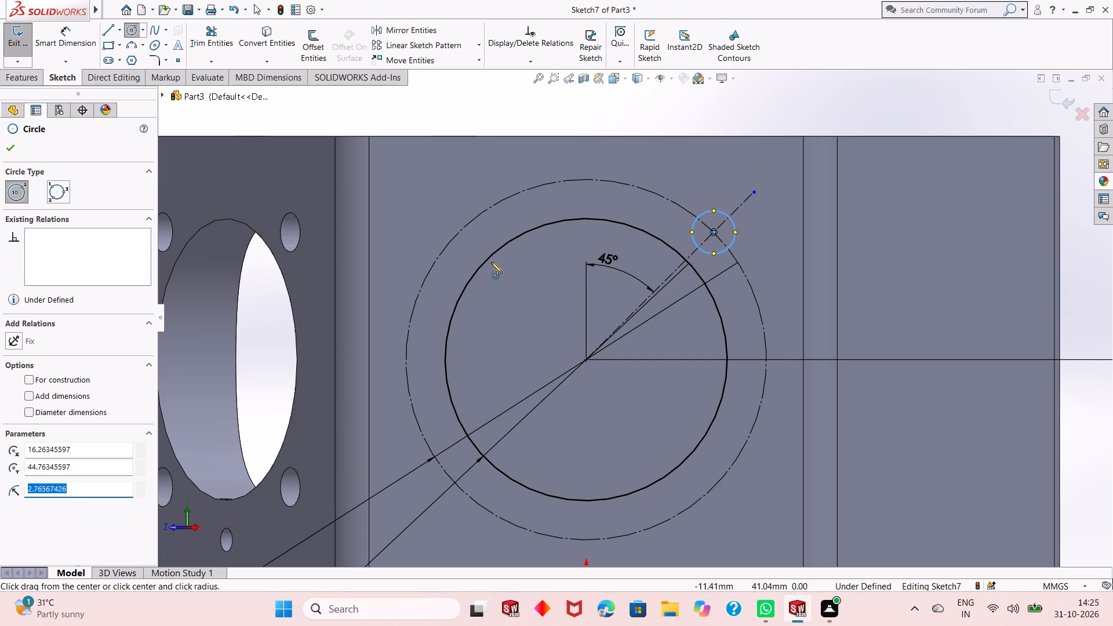
scroll(500, 235, up, 1)
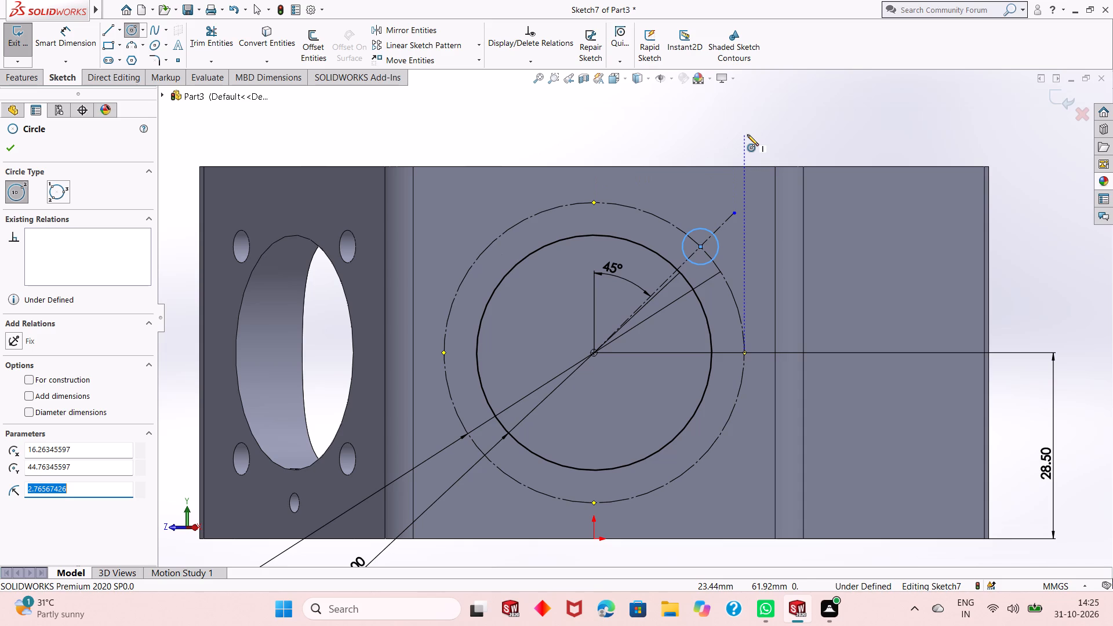
right_click(679, 121)
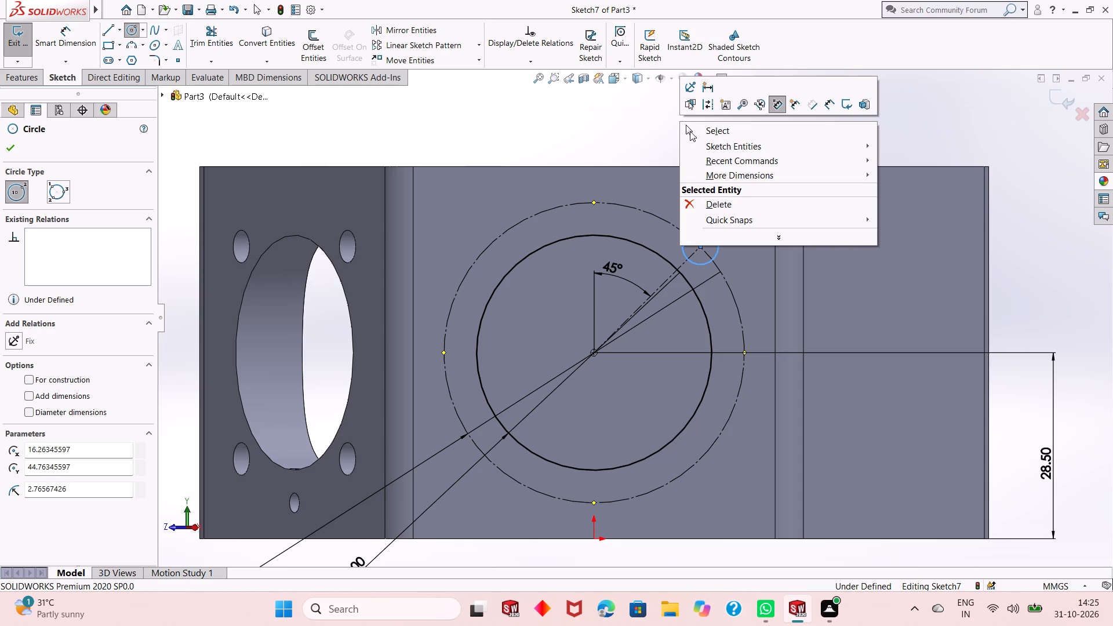
click(716, 124)
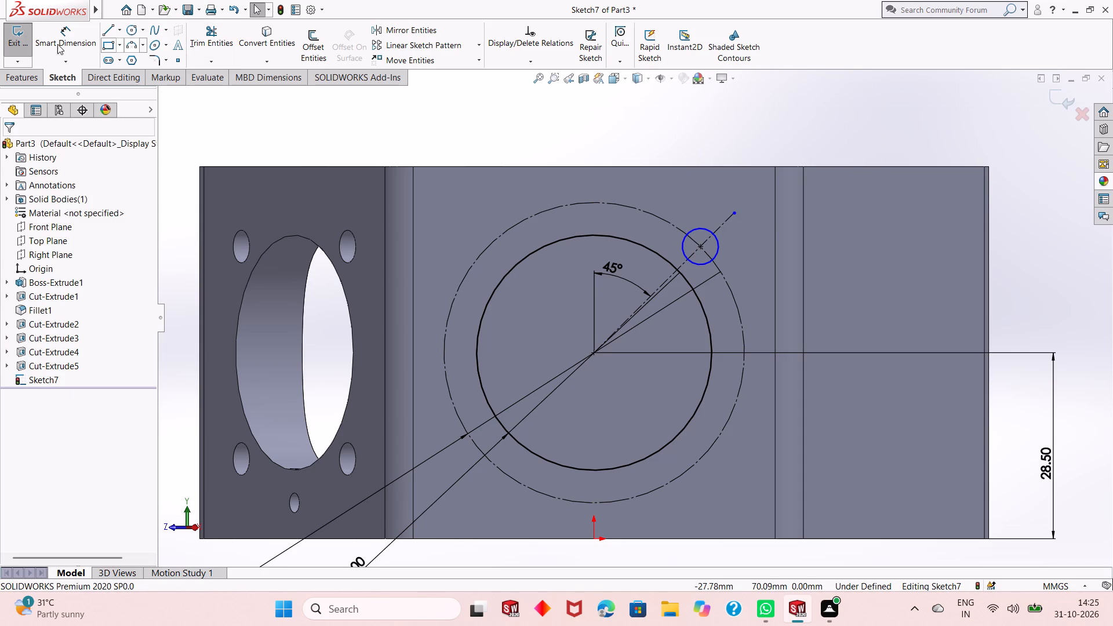
Dimension the small circle on the 45° centerline to a 5 mm diameter.
click(75, 50)
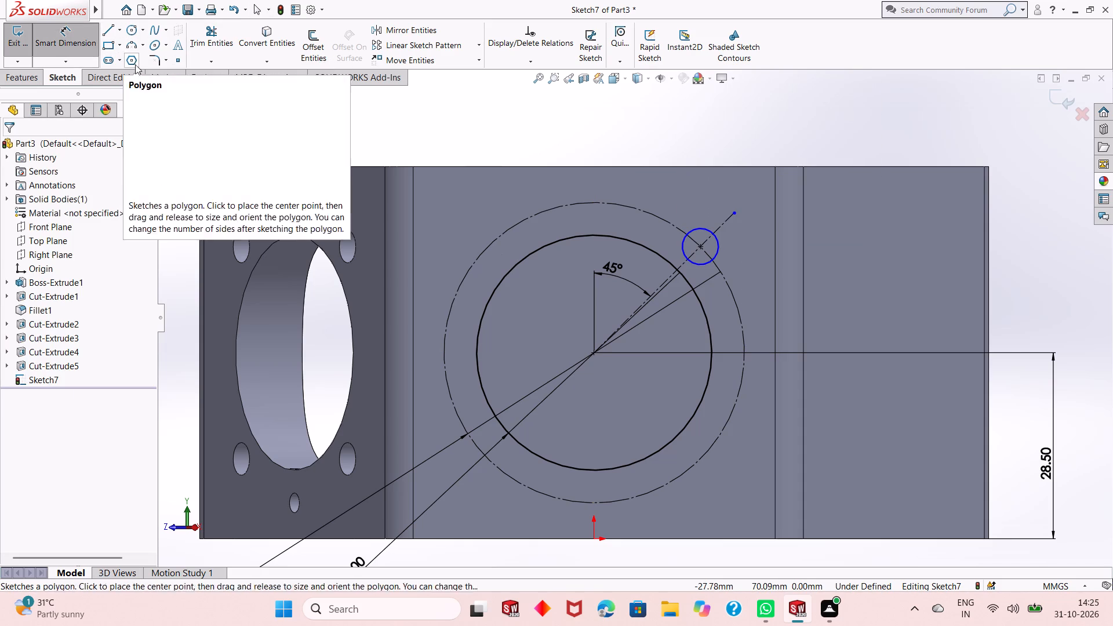
click(704, 264)
click(1028, 300)
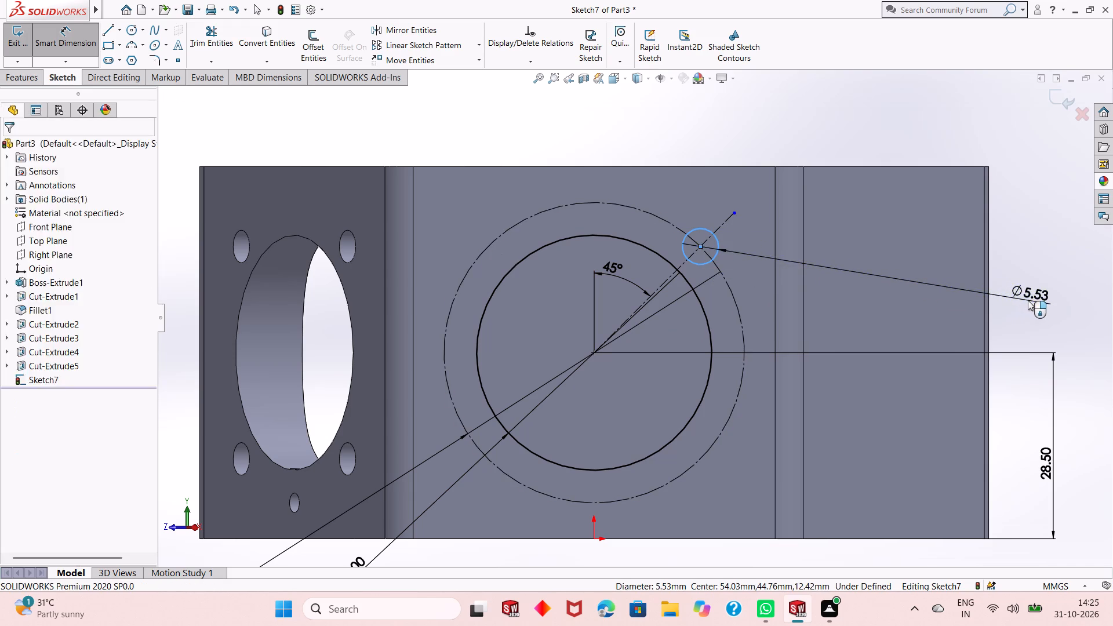
key(5)
key(Return)
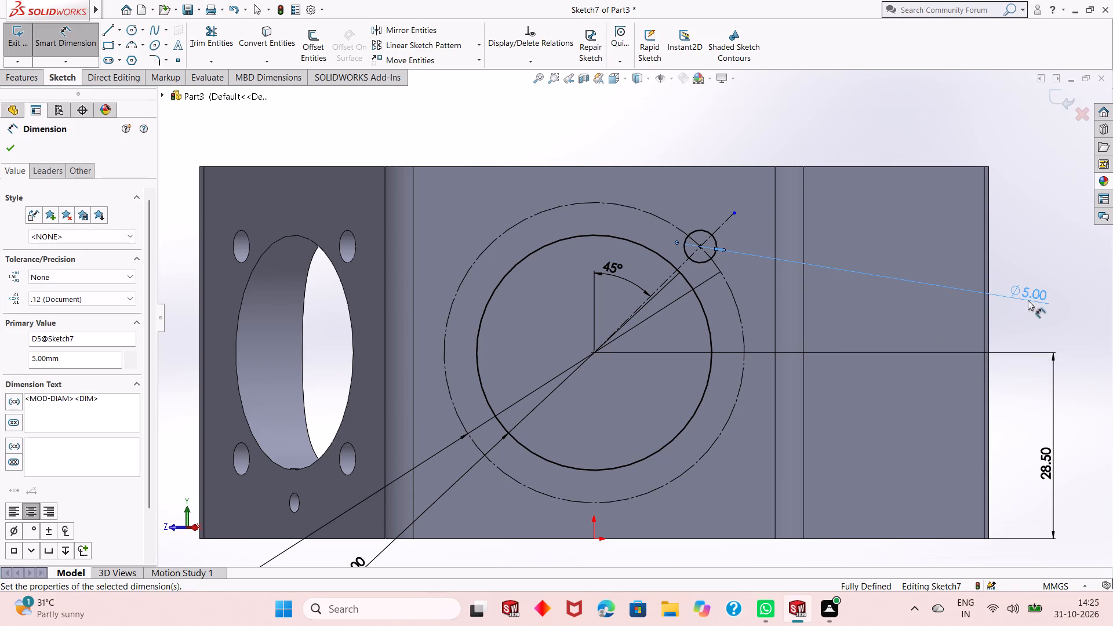
scroll(751, 309, up, 1)
right_click(806, 141)
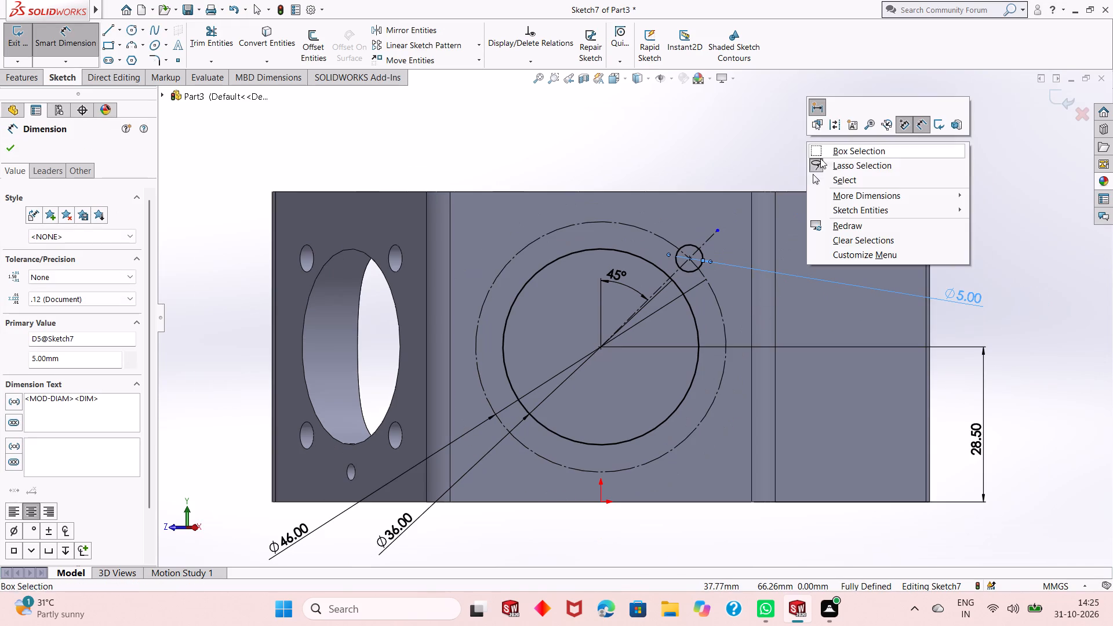
click(827, 181)
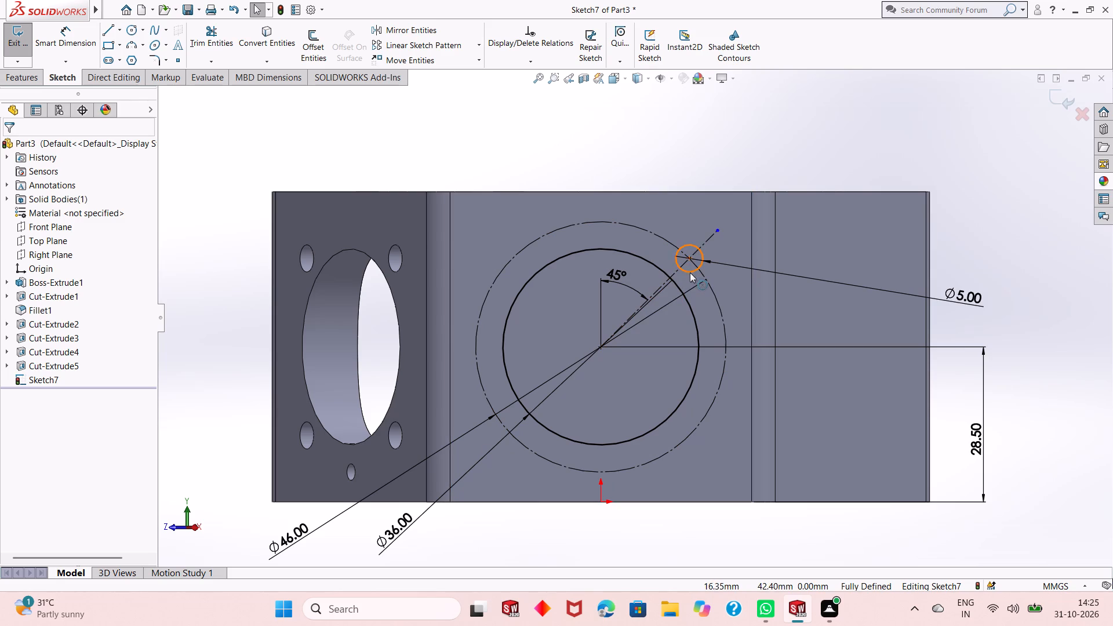
Create a circular sketch pattern of the 5 mm circle with 4 equally spaced instances over 360° about the 36 mm circle's centre.
click(690, 272)
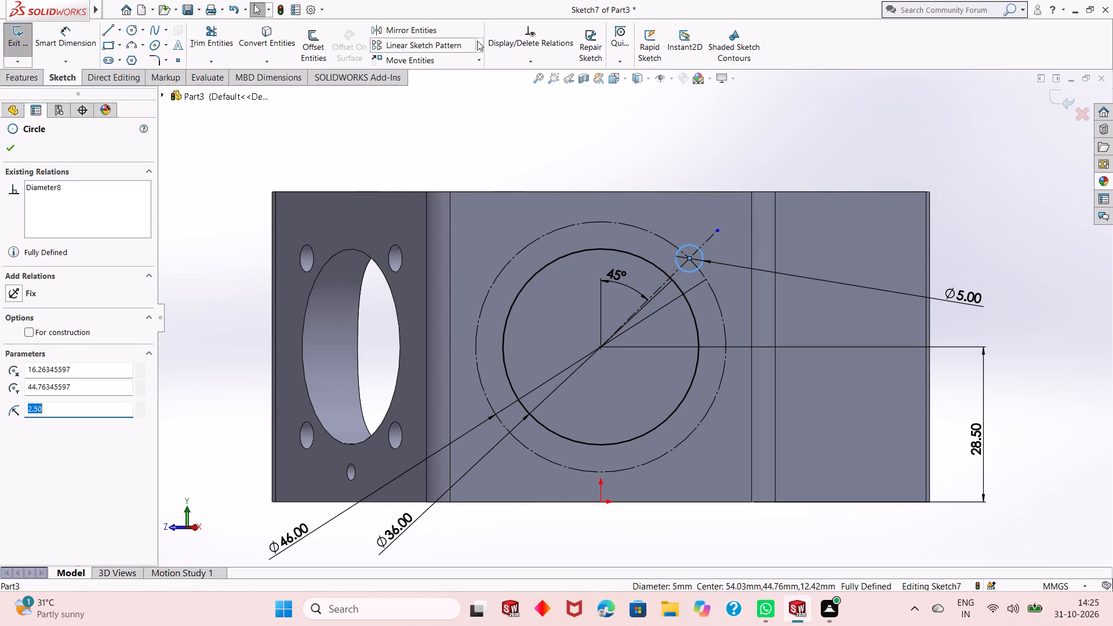
click(477, 41)
click(478, 74)
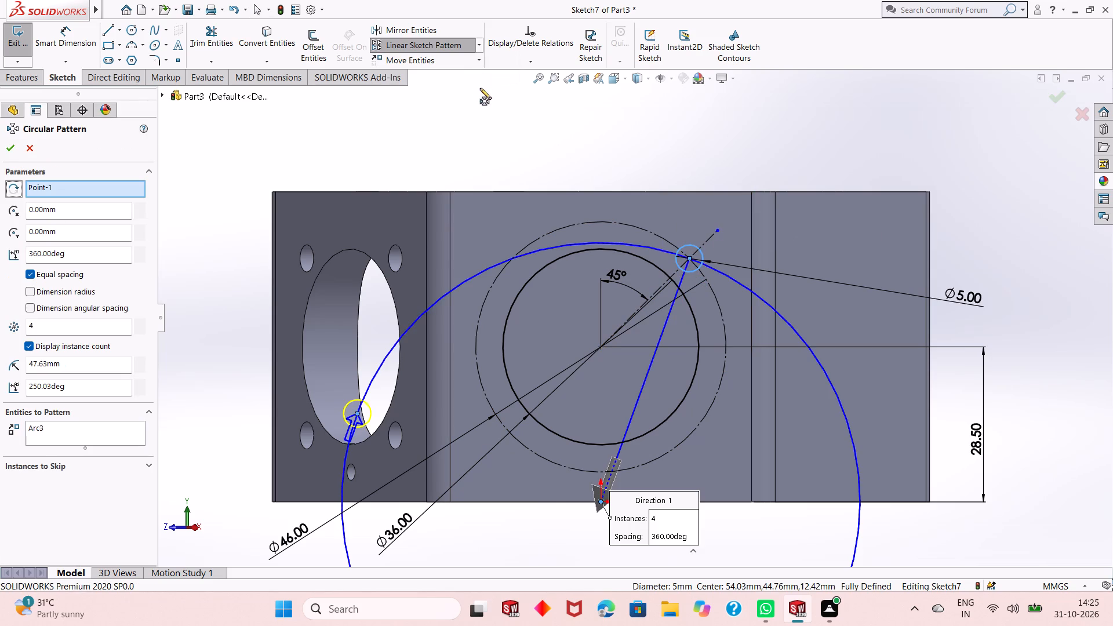
right_click(82, 190)
click(105, 212)
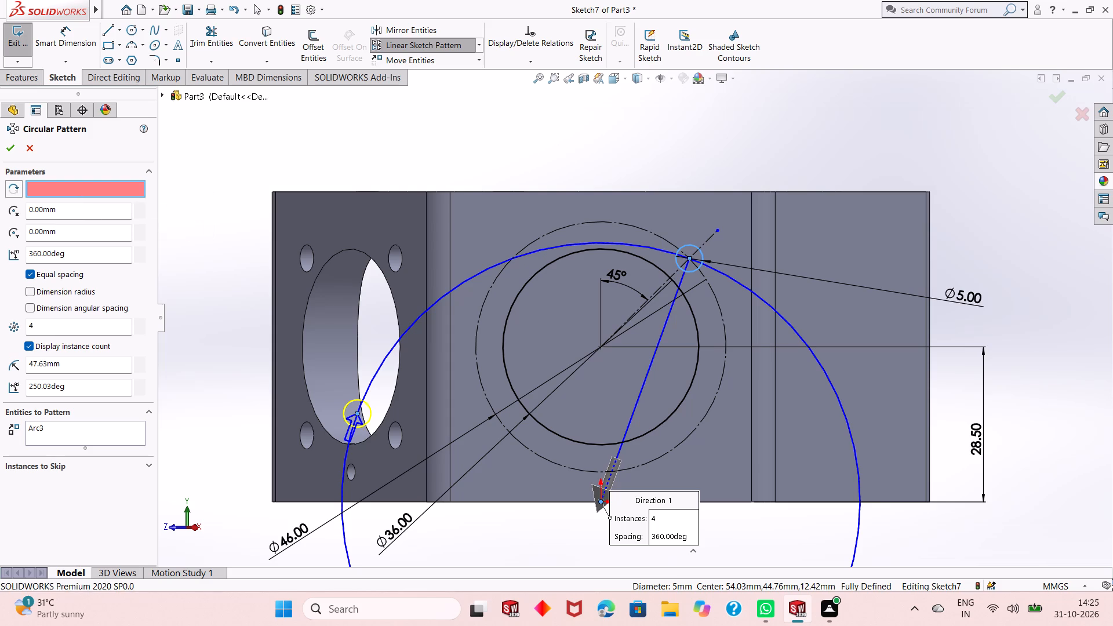
click(601, 350)
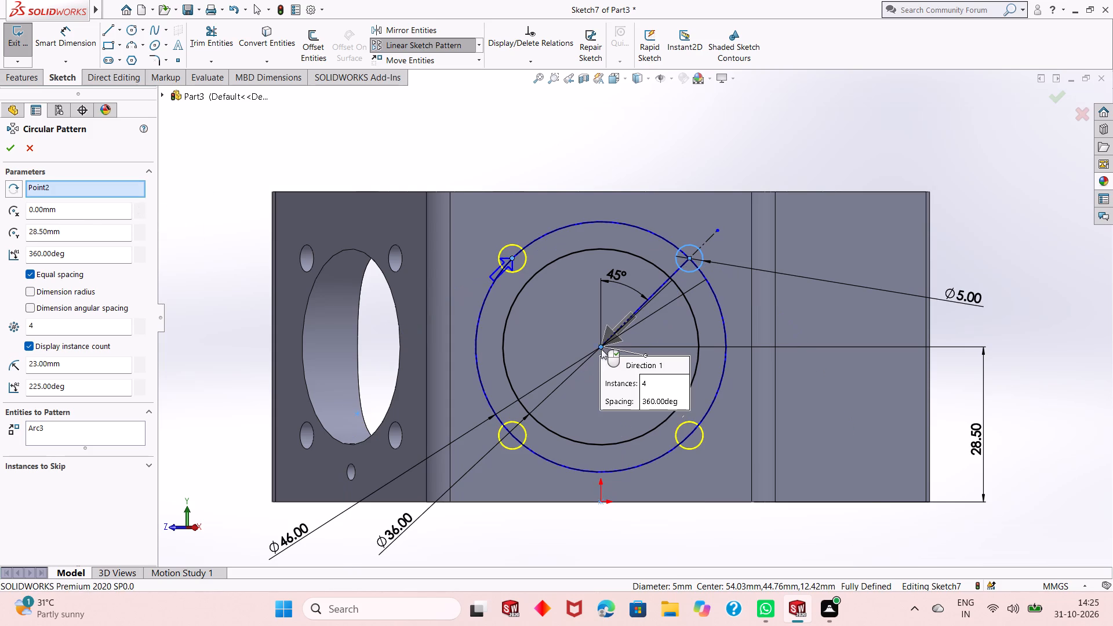
click(12, 150)
scroll(699, 344, up, 1)
click(701, 172)
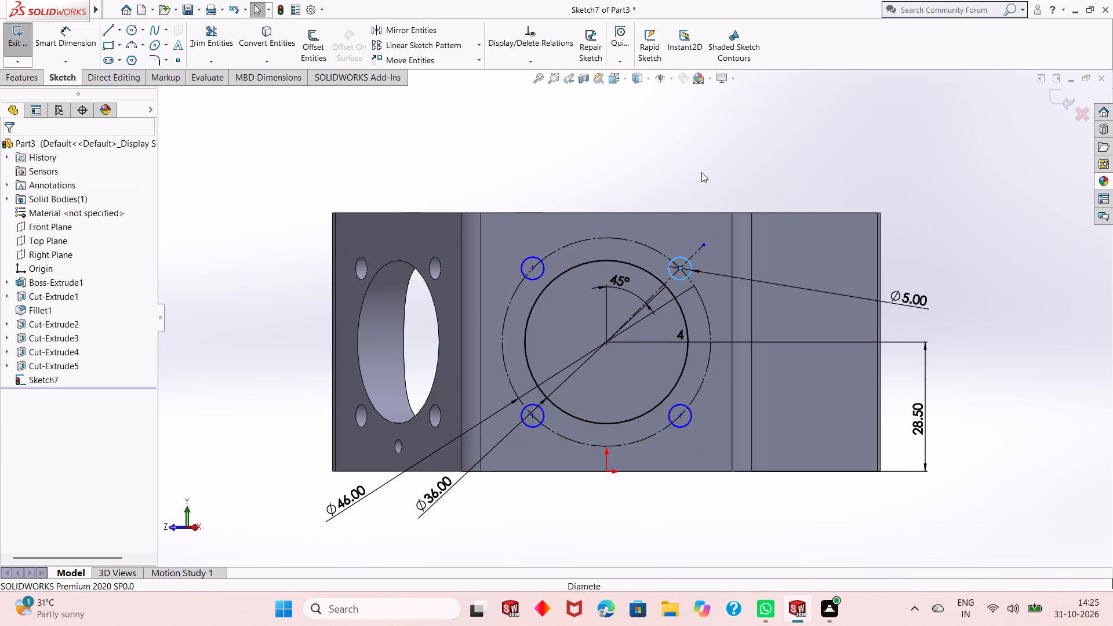
Make the centres of the upper-left and lower-right 5 mm circles coincident with the 46 mm construction circle.
click(536, 267)
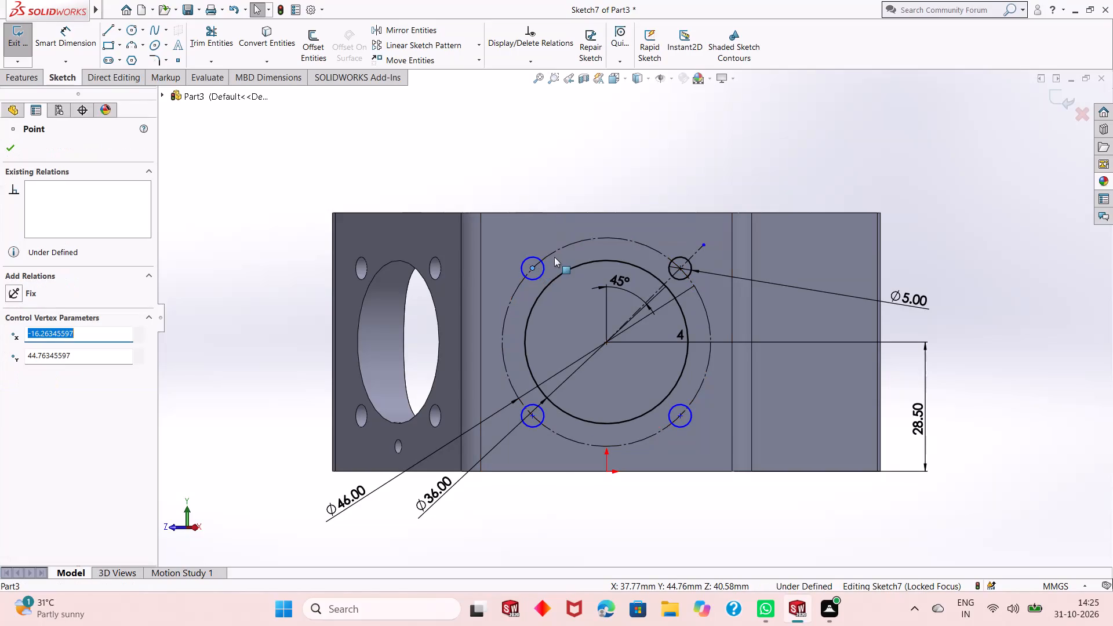
ctrl+click(563, 248)
click(616, 190)
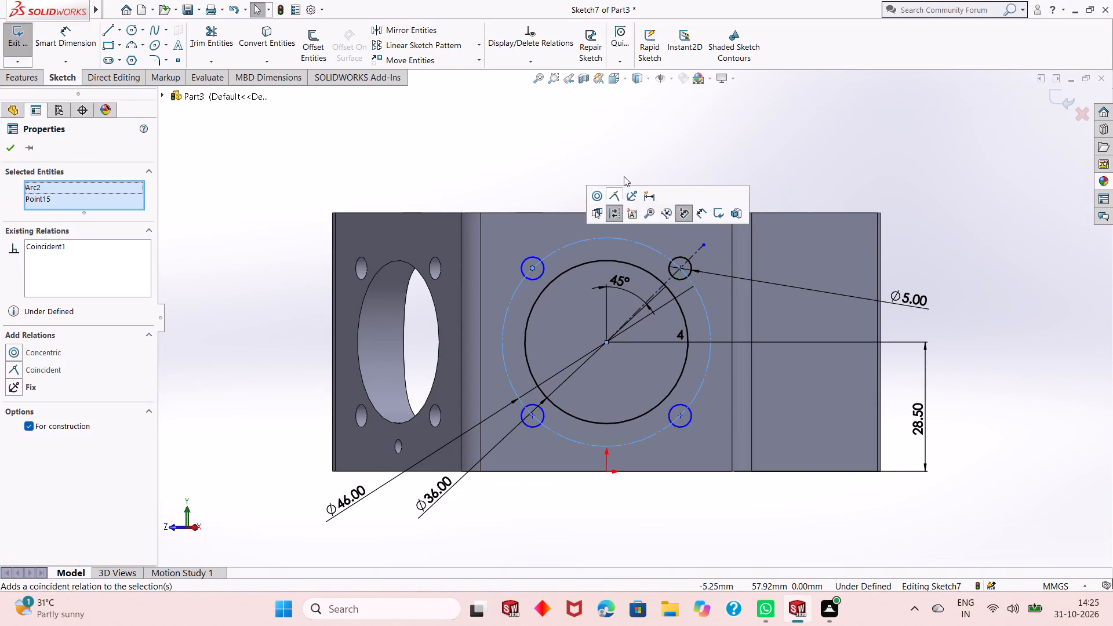
click(667, 141)
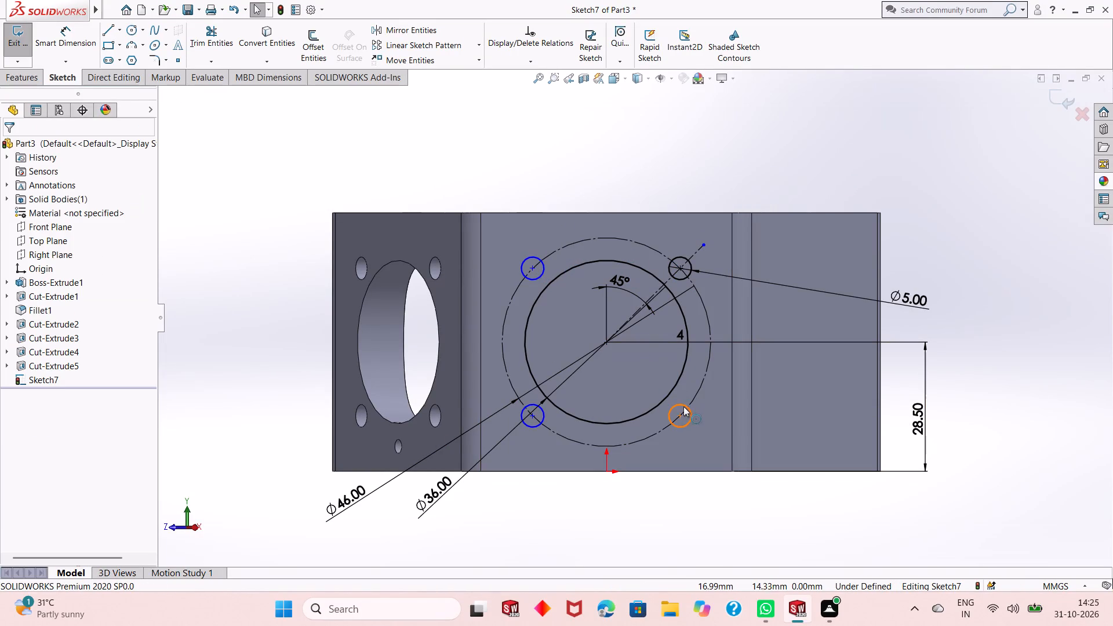
click(679, 418)
ctrl+click(693, 399)
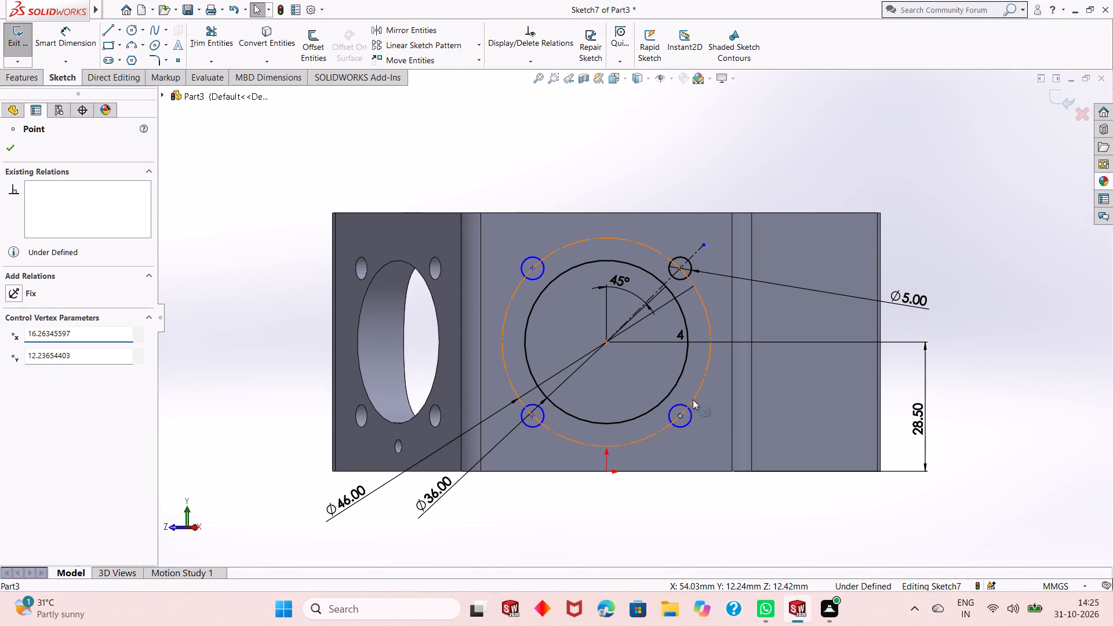
click(742, 345)
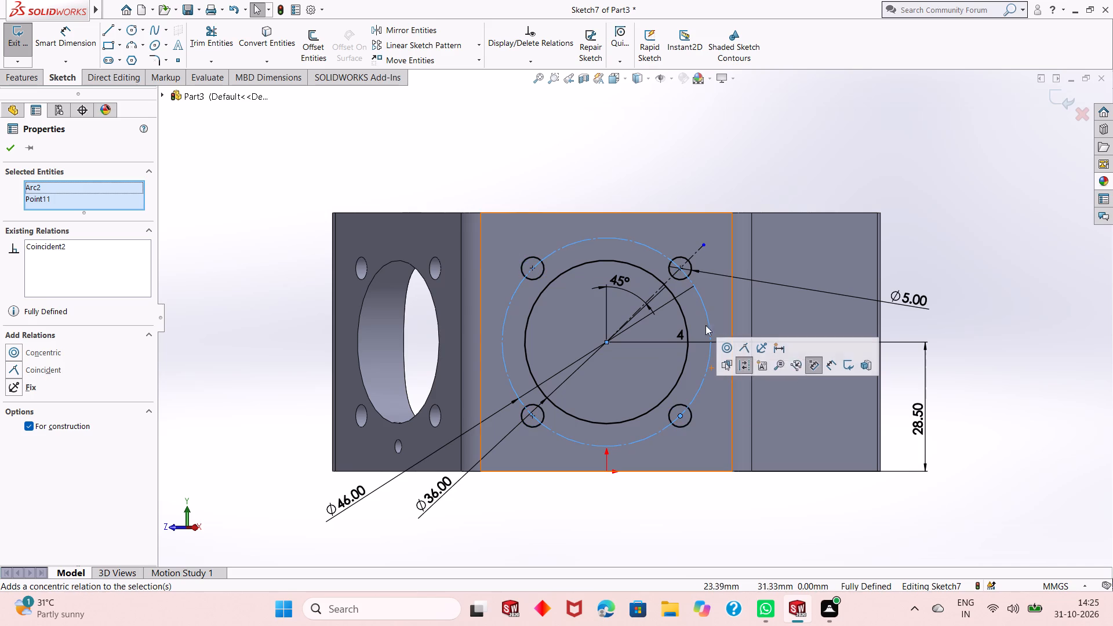
click(16, 150)
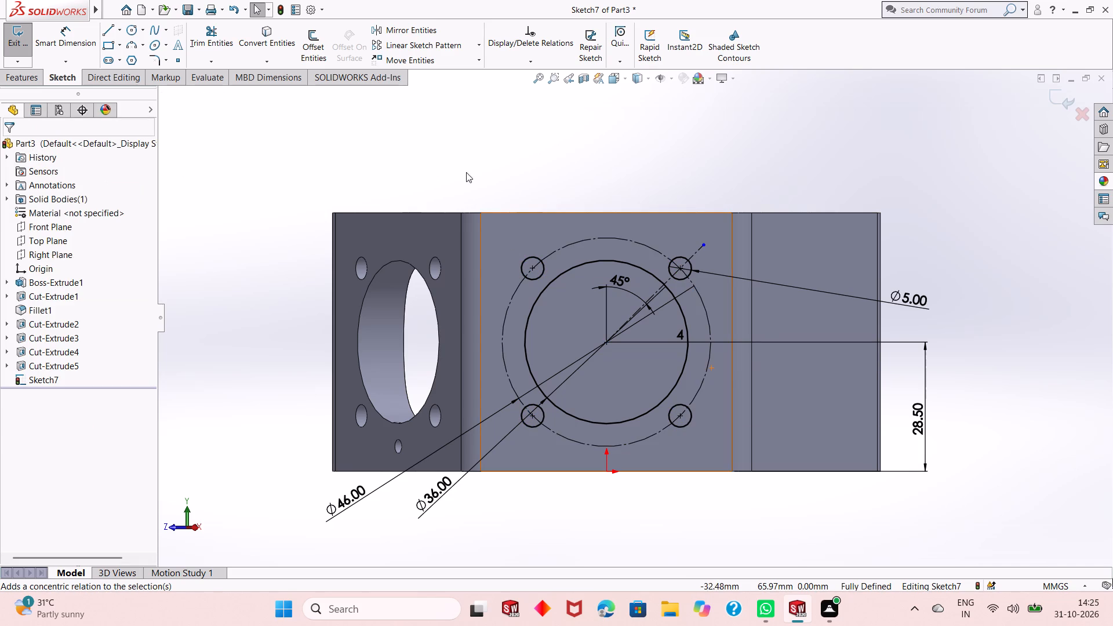
Sketch a circle about 4.7 mm in diameter, centred on the lowest point of the 46 mm construction circle.
click(129, 30)
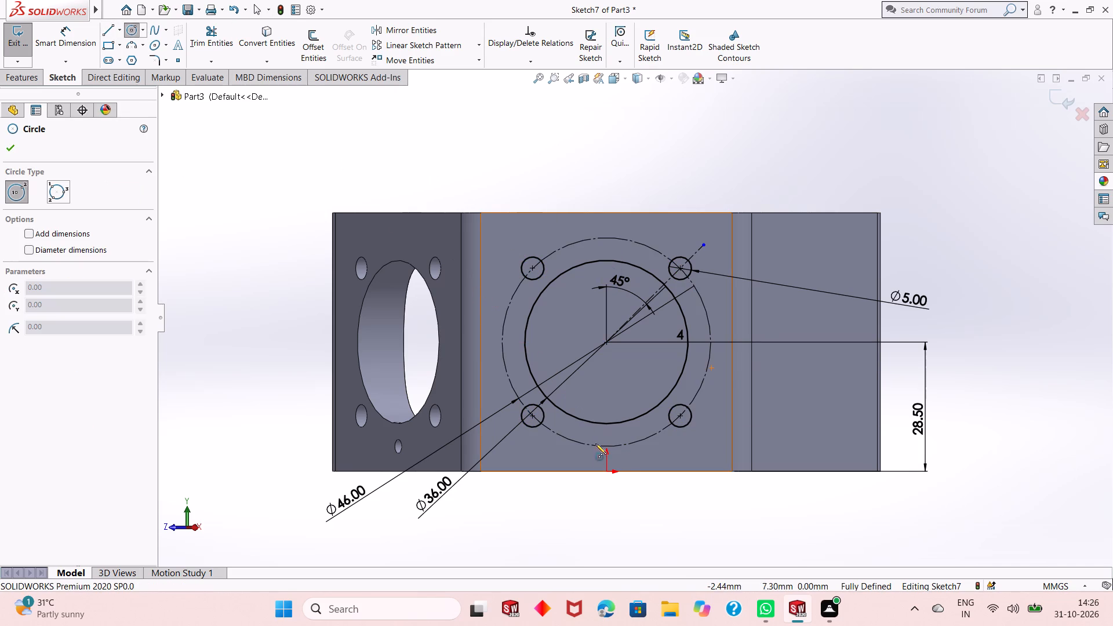
scroll(610, 453, down, 6)
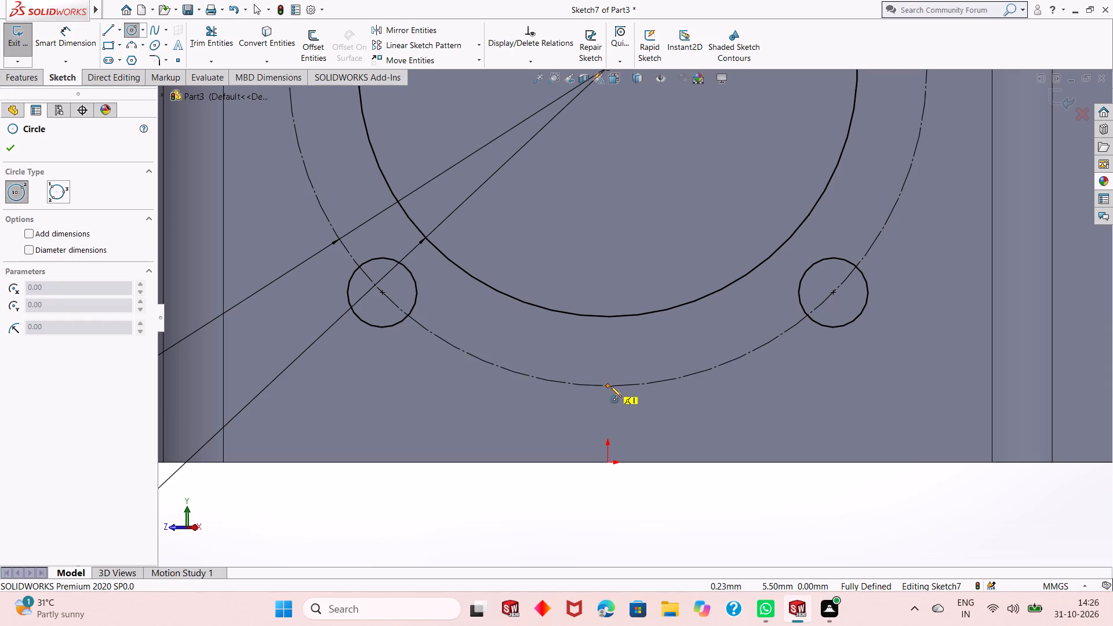
click(606, 385)
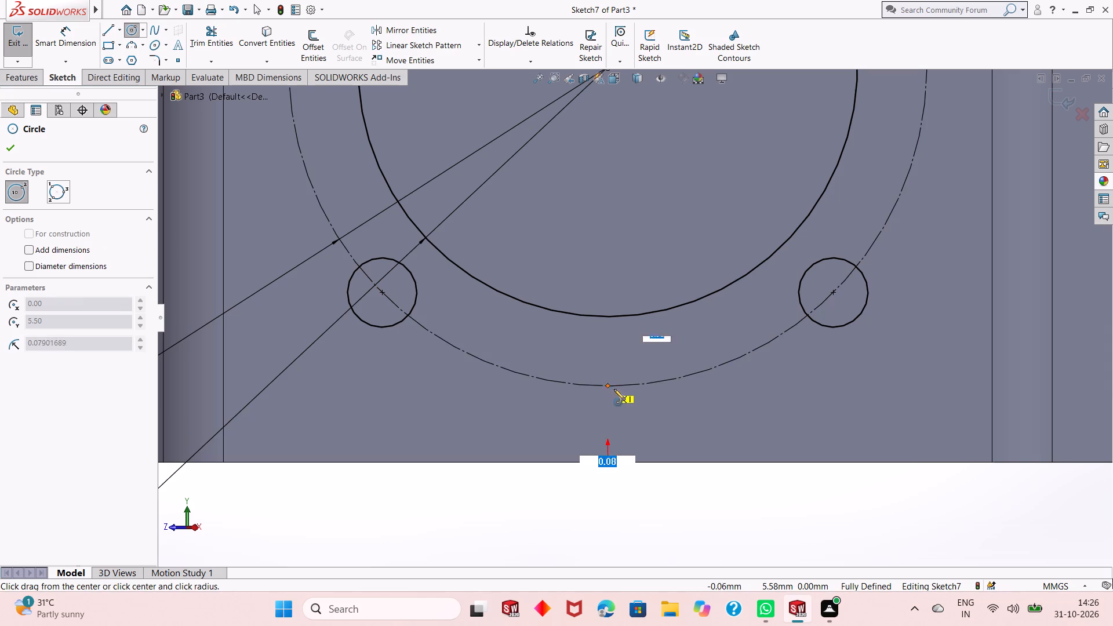
click(631, 408)
scroll(580, 421, up, 2)
right_click(550, 448)
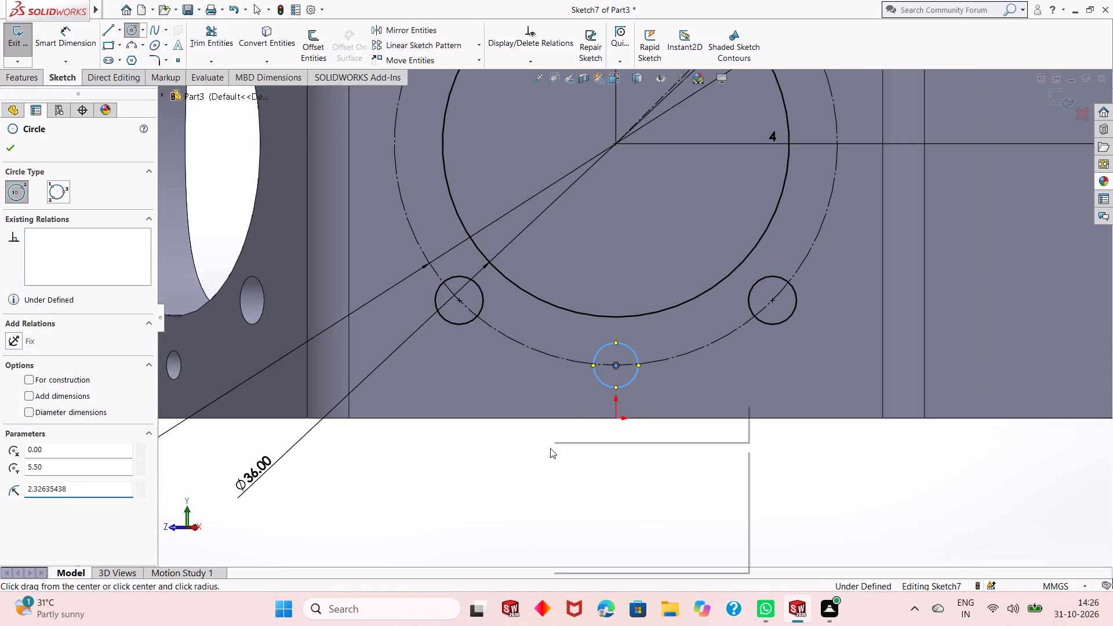
click(567, 460)
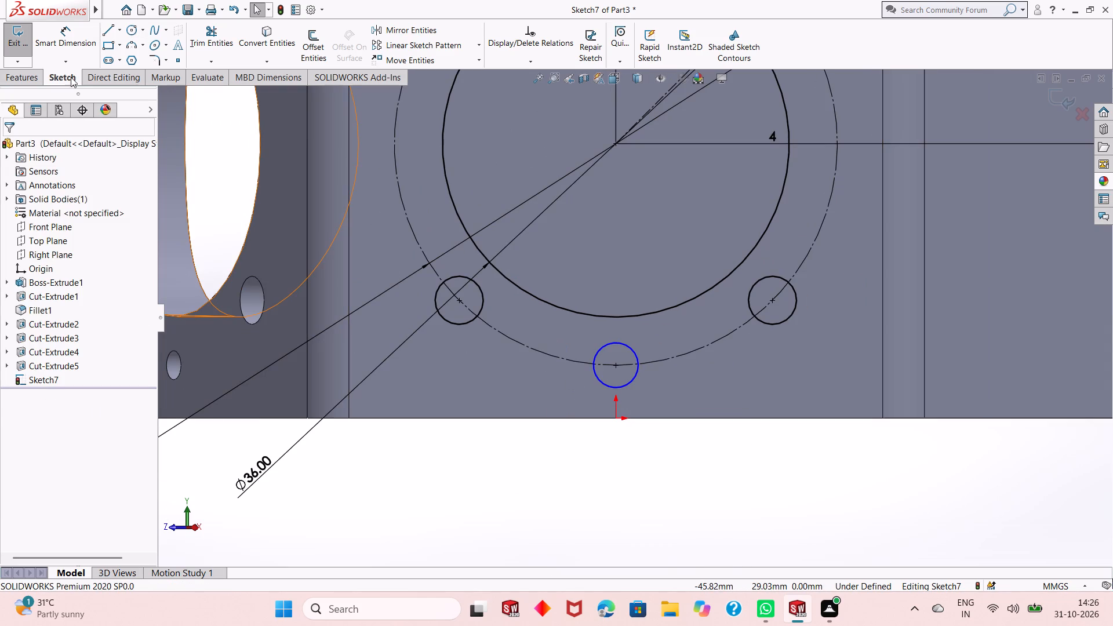
Dimension the small circle at the bottom of the 46 mm construction circle to a 3 mm diameter.
click(64, 36)
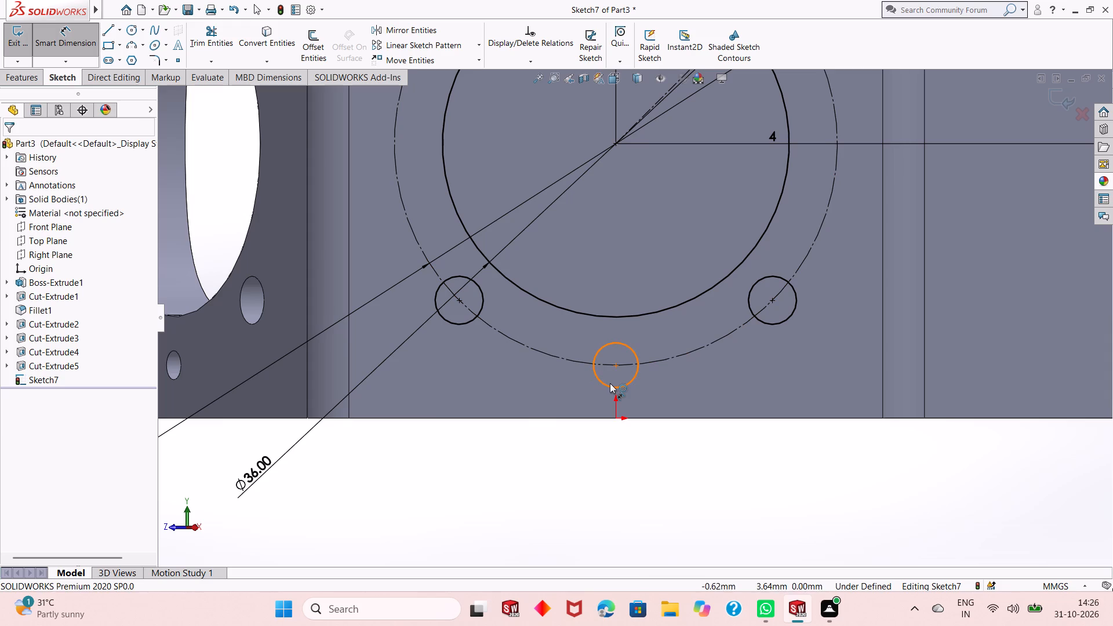
click(610, 384)
click(528, 459)
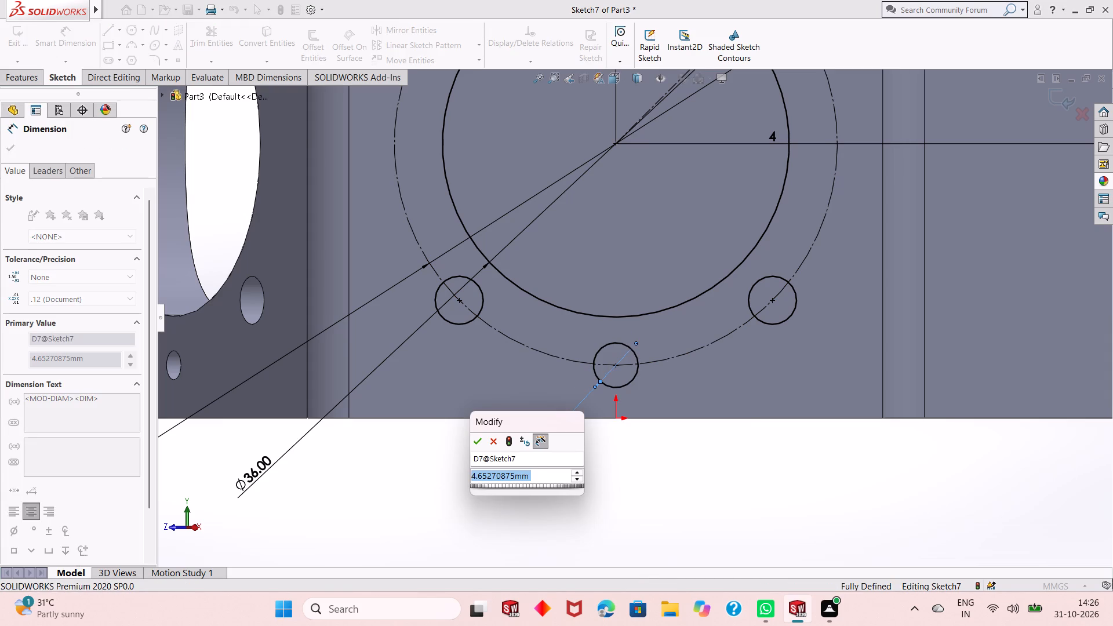
key(3)
key(Return)
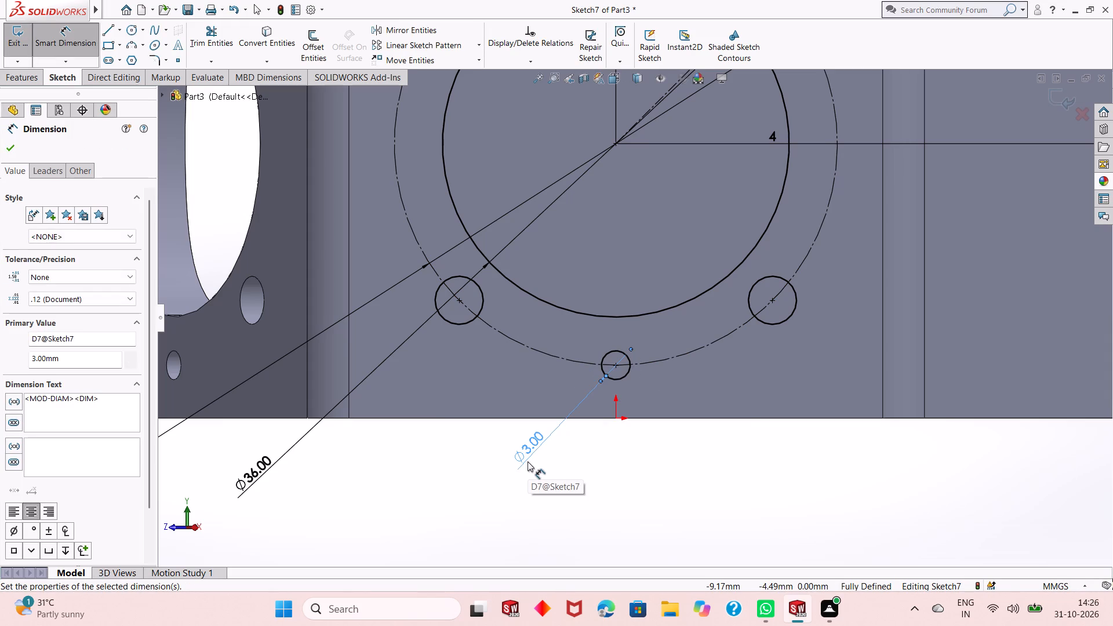
scroll(560, 447, up, 1)
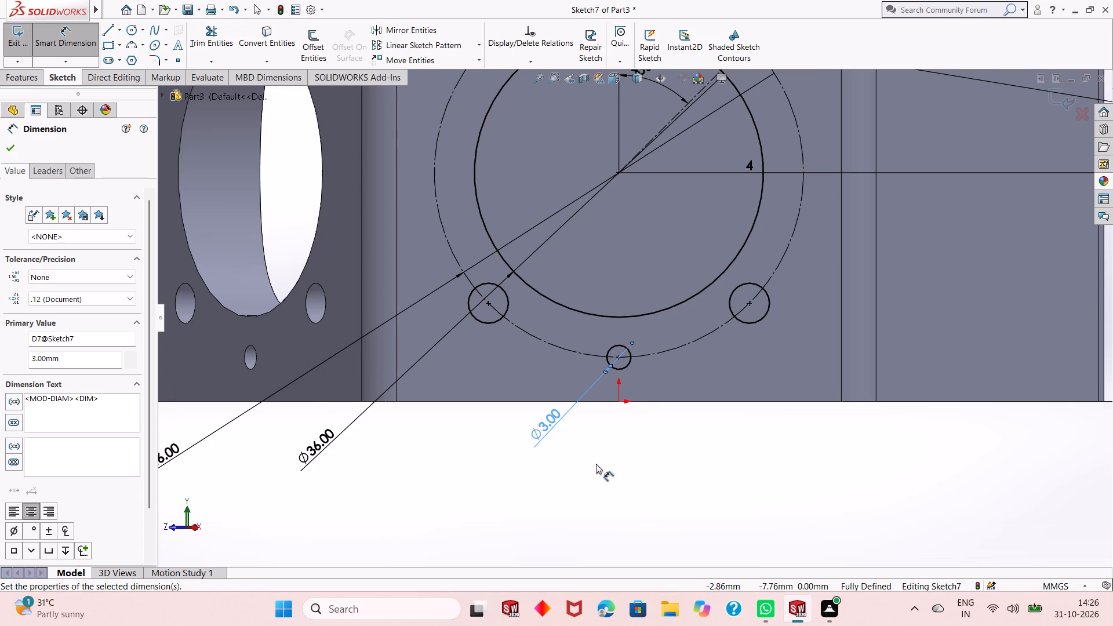
scroll(596, 444, up, 3)
scroll(610, 358, up, 1)
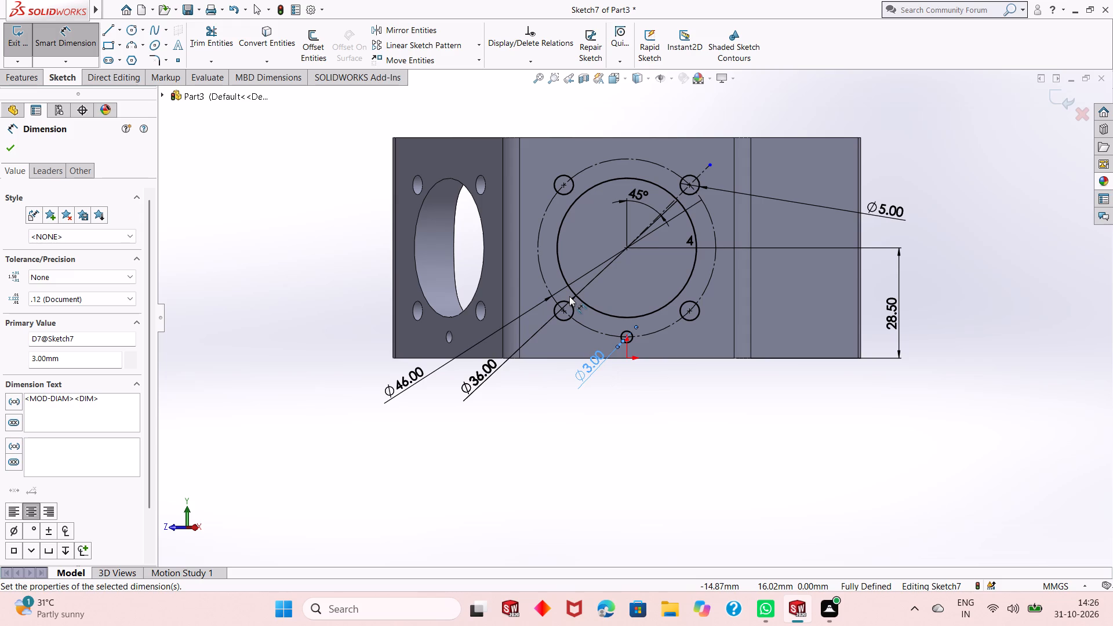
scroll(581, 285, up, 1)
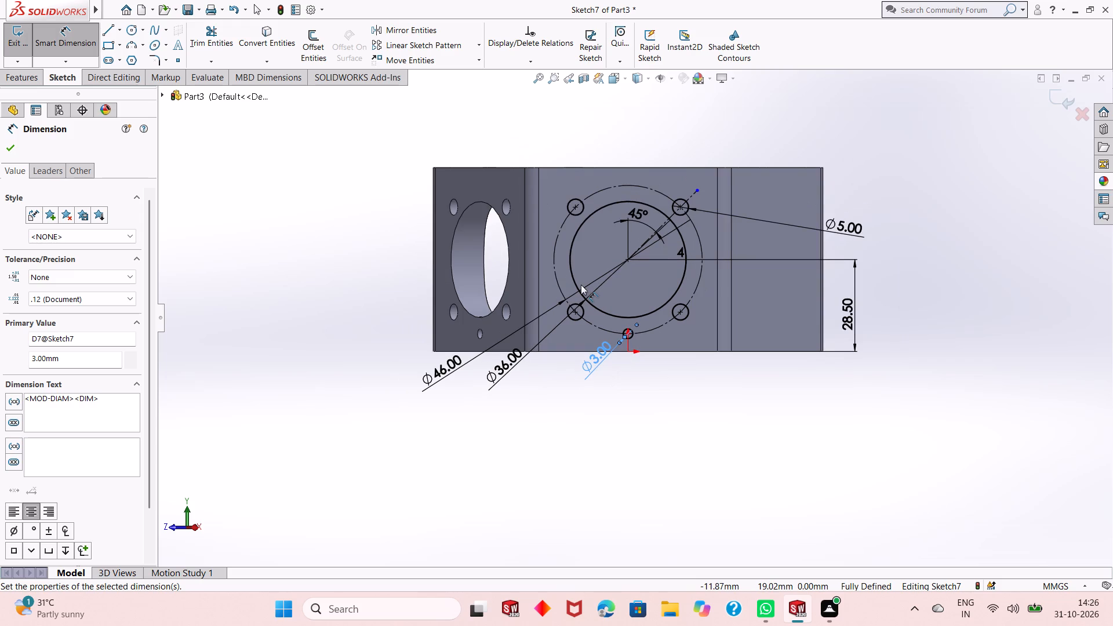
scroll(581, 285, up, 1)
scroll(700, 162, down, 2)
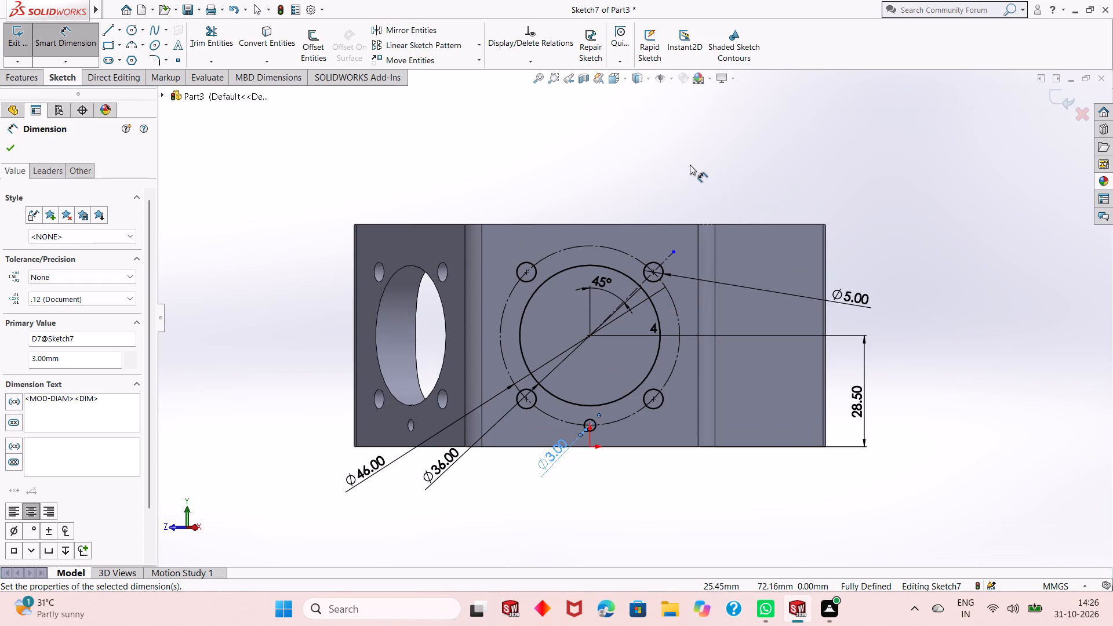
right_click(659, 159)
click(672, 194)
Cut-extrude the hole sketch with the Up To Surface end condition, ending at the pocket's inner cylindrical face.
scroll(603, 327, down, 1)
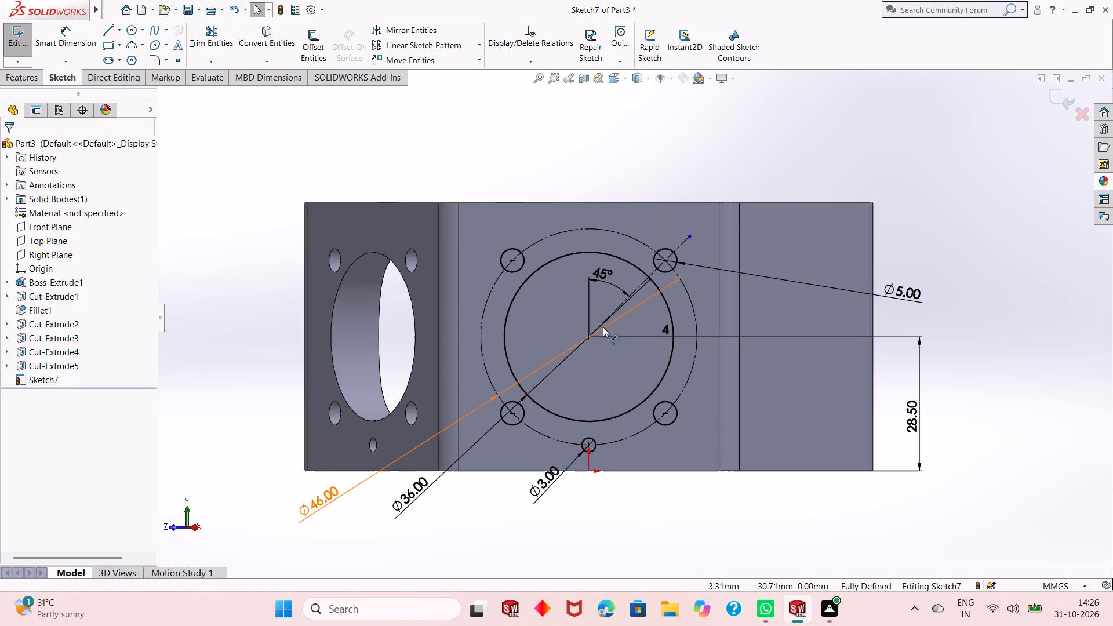
scroll(603, 327, up, 1)
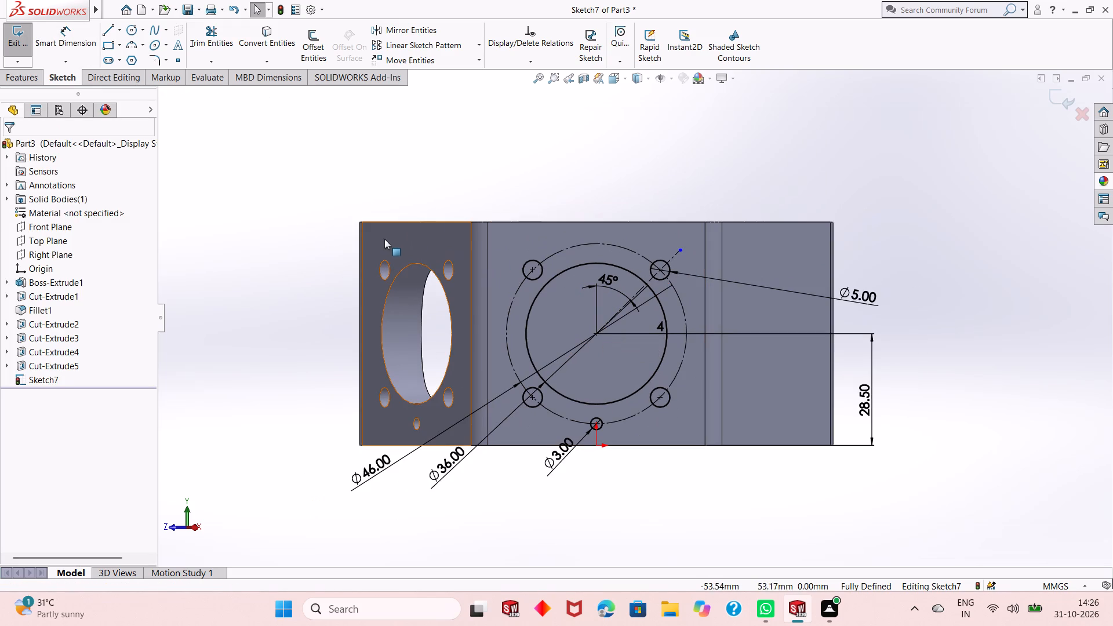
click(26, 81)
click(196, 52)
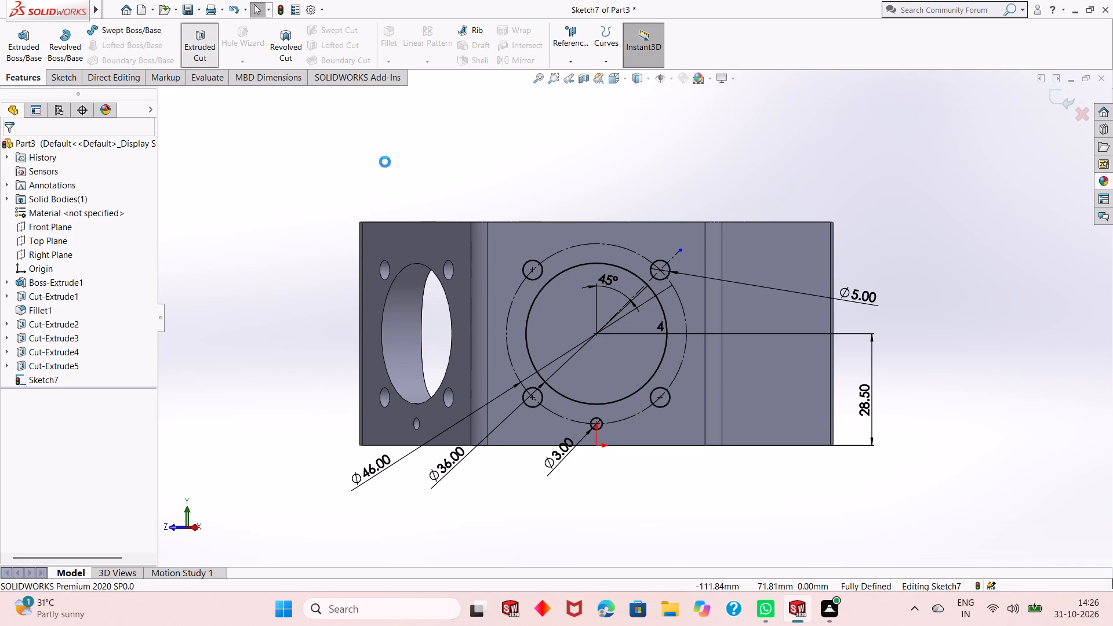
middle_drag(663, 271, 556, 449)
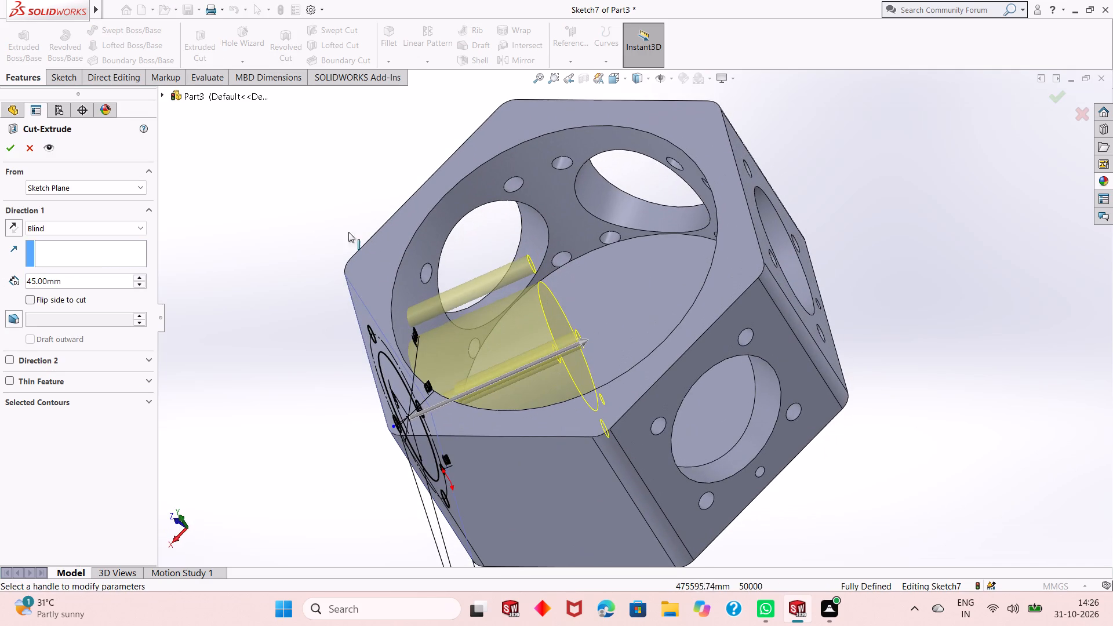
click(117, 224)
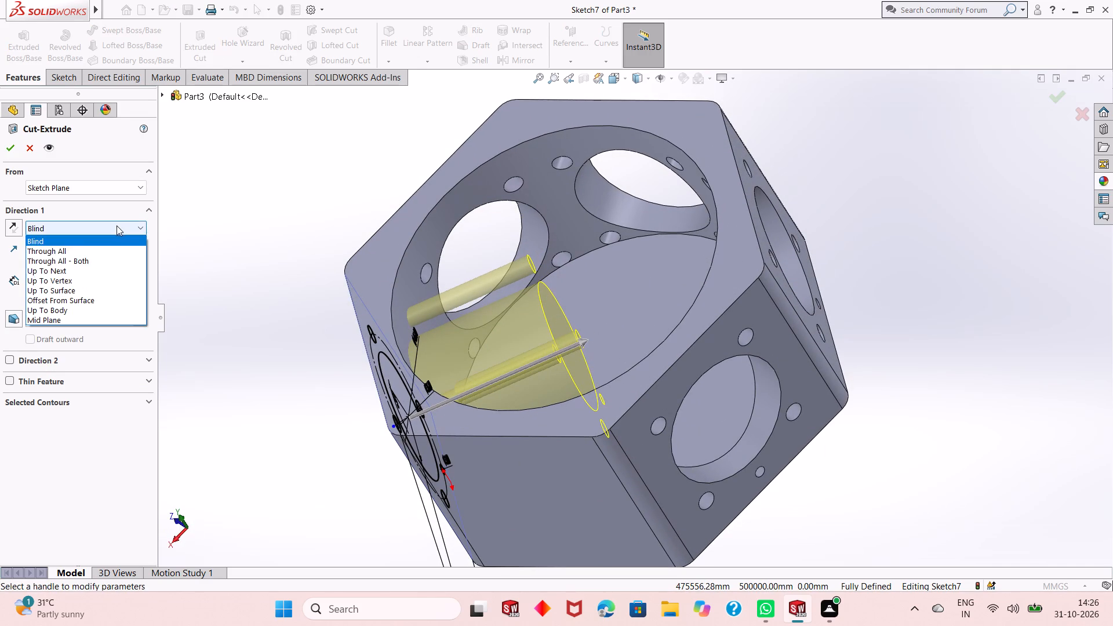
click(100, 293)
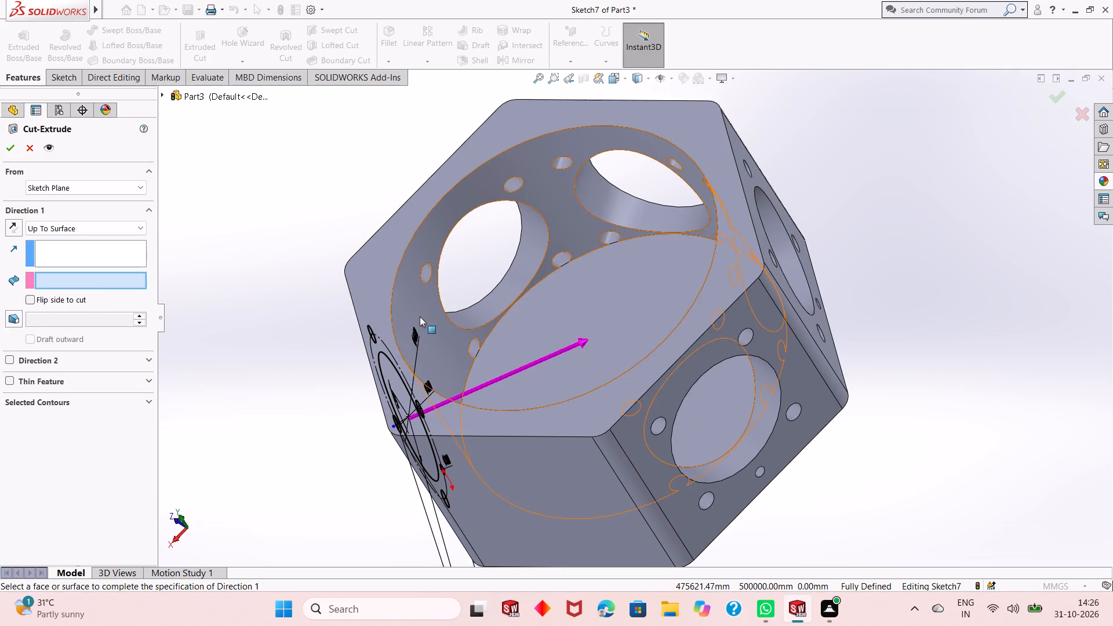
click(420, 316)
click(10, 148)
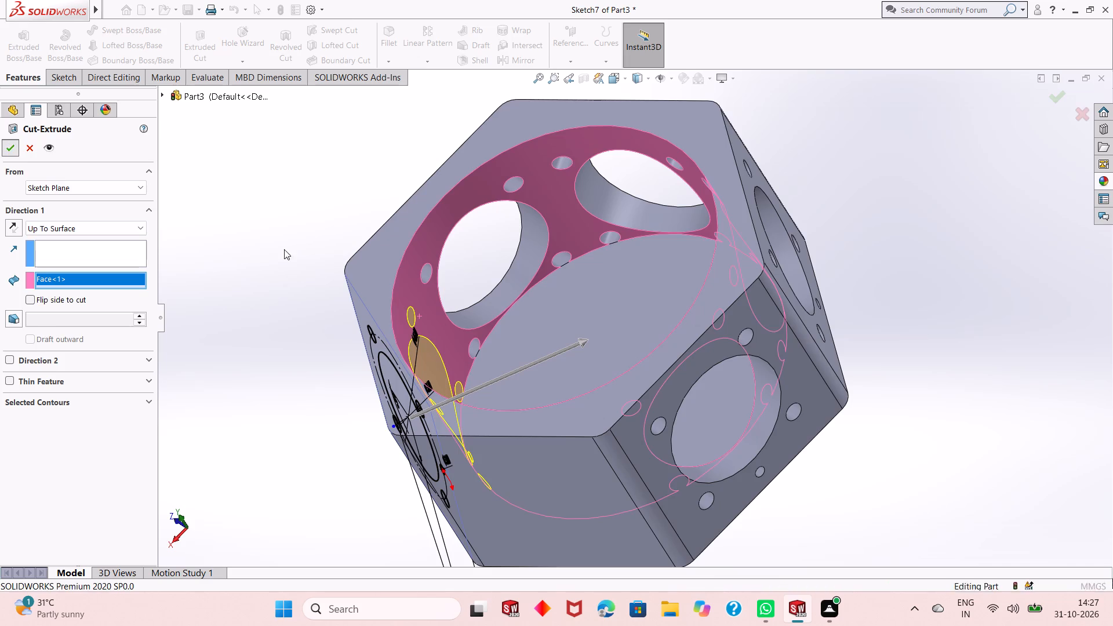
scroll(515, 352, up, 2)
click(401, 358)
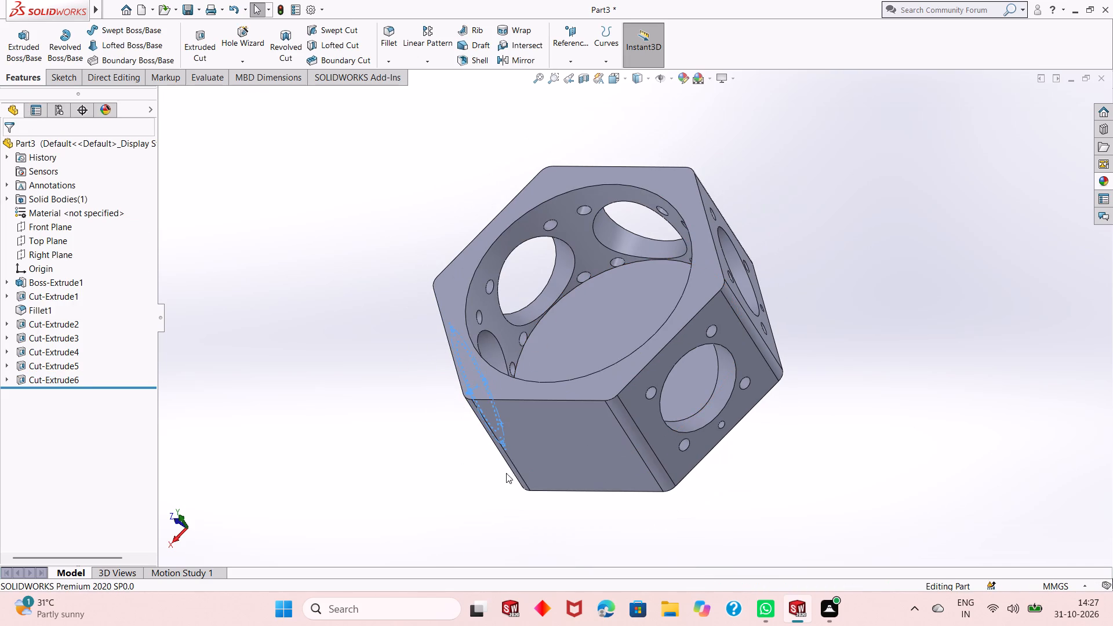
Start a new sketch on the adjacent side face that has no holes and view it face-on.
middle_drag(510, 480, 562, 378)
click(648, 358)
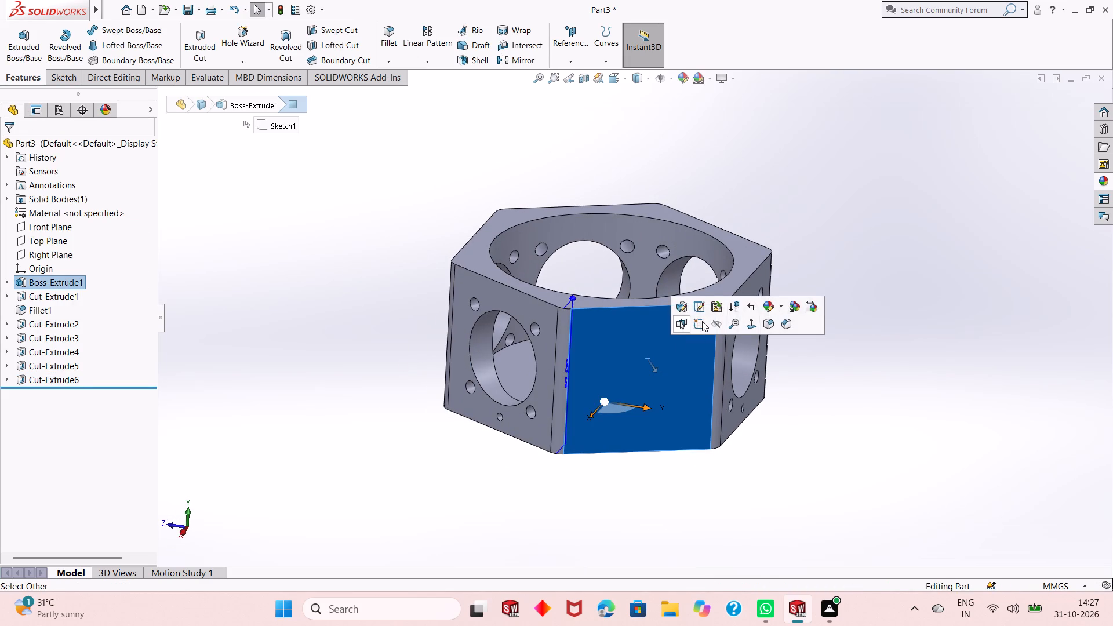
click(702, 321)
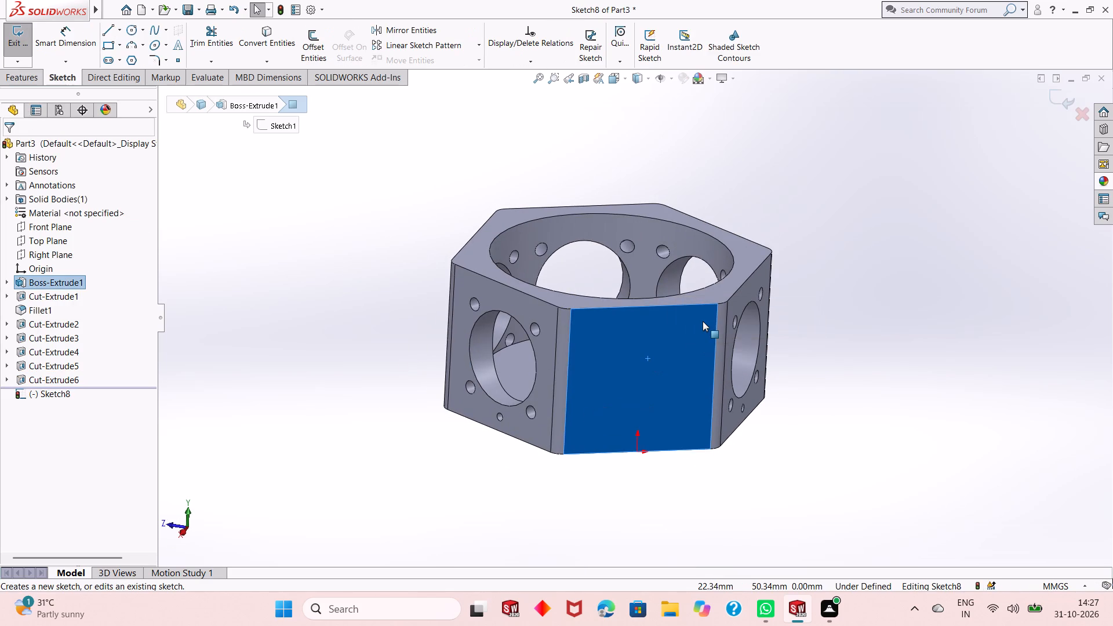
key(ctrl+8)
scroll(690, 343, up, 1)
scroll(694, 256, down, 2)
scroll(728, 318, down, 1)
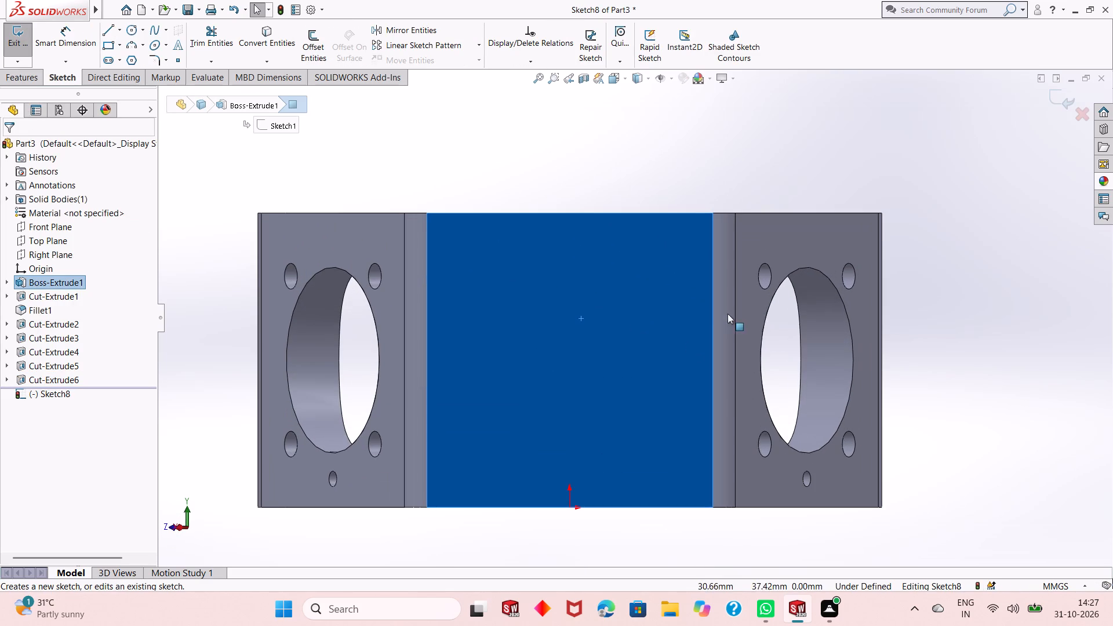
click(766, 143)
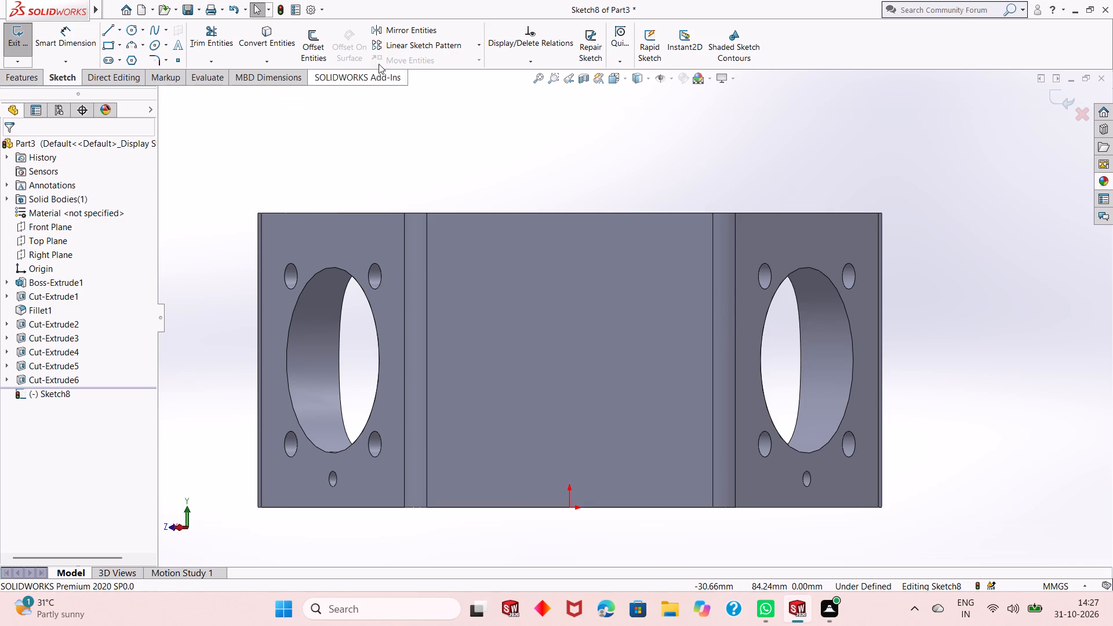
Sketch a circle about 36 mm in diameter near the middle of the plain side face.
click(137, 33)
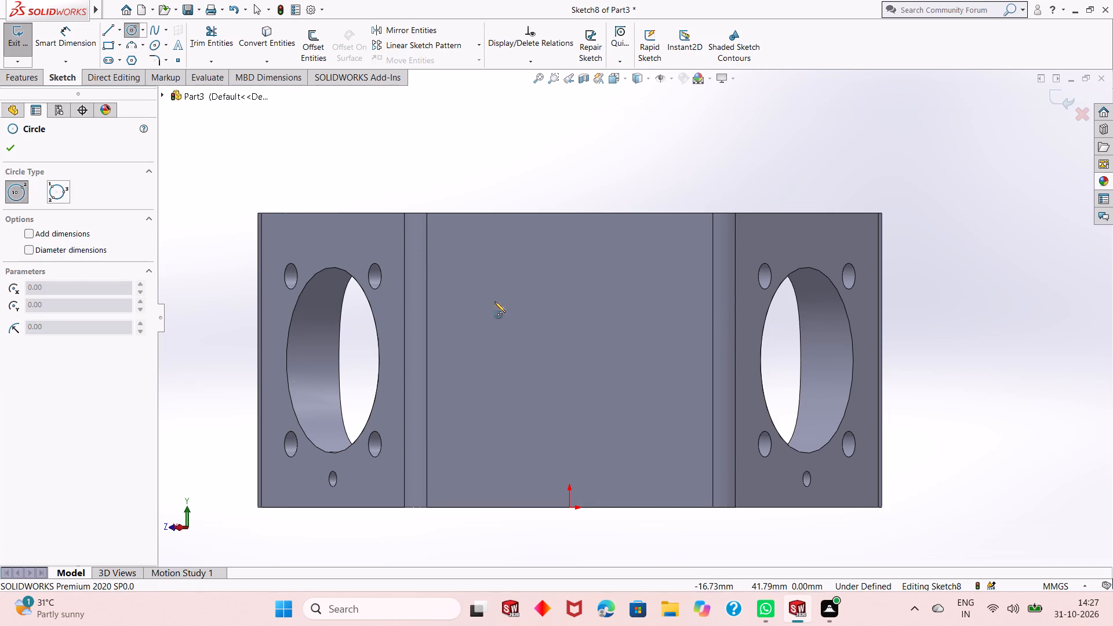
click(565, 371)
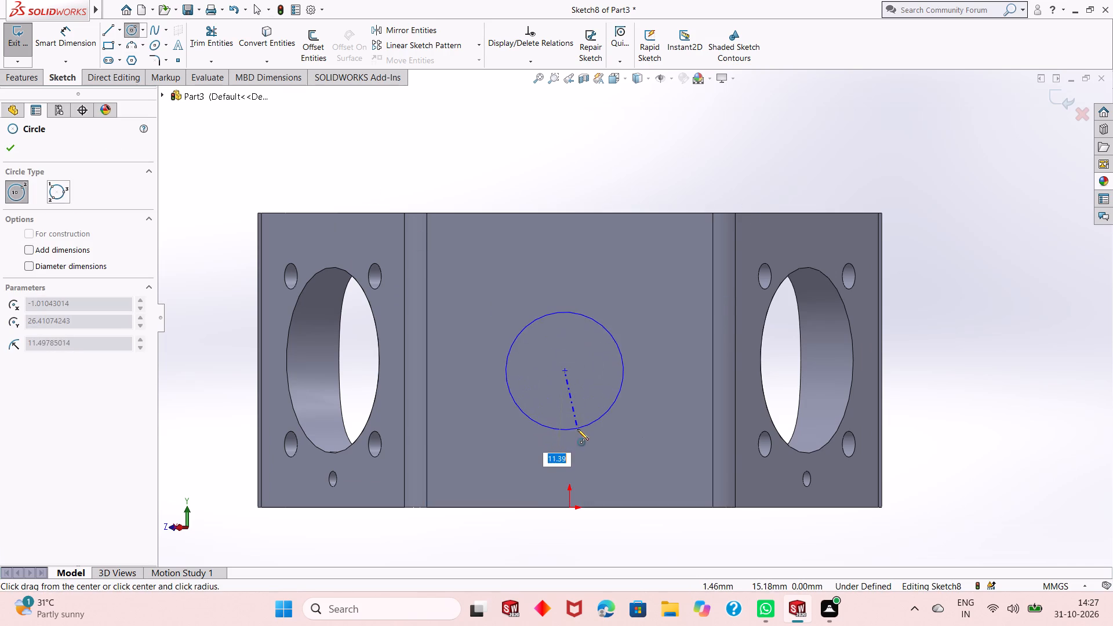
click(624, 442)
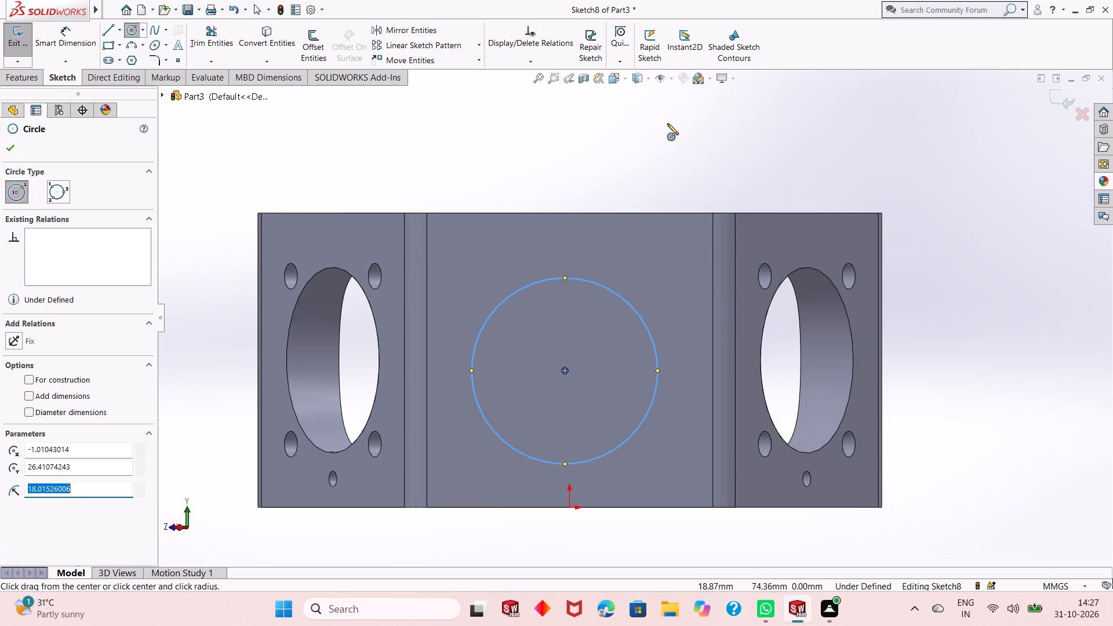
right_click(666, 123)
click(674, 132)
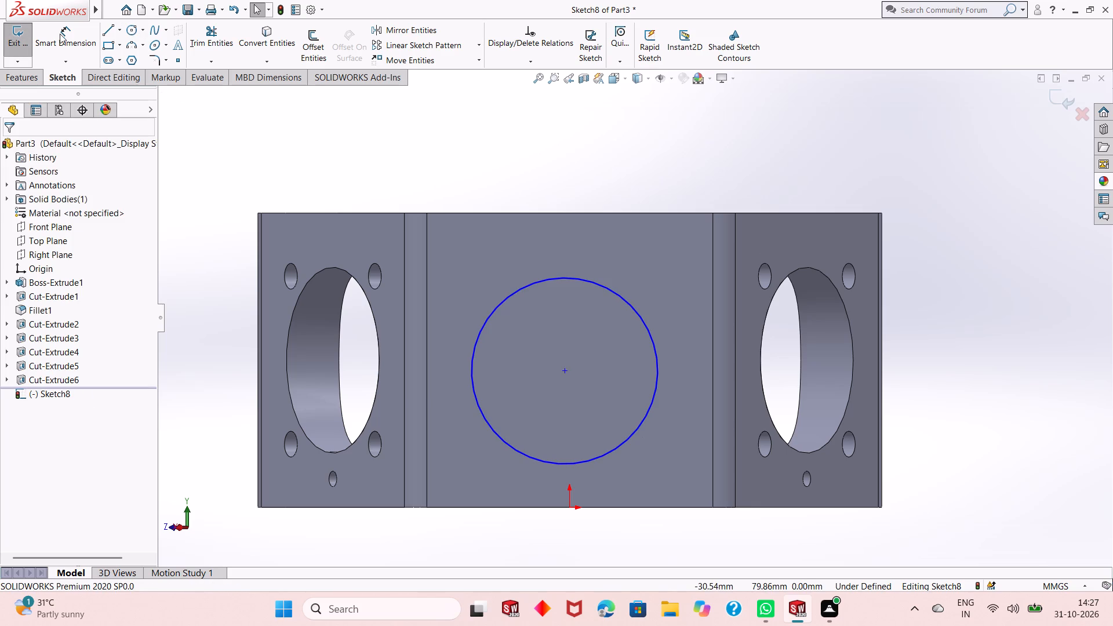
Dimension the circle on the plain side face to a 36 mm diameter.
click(60, 34)
click(483, 420)
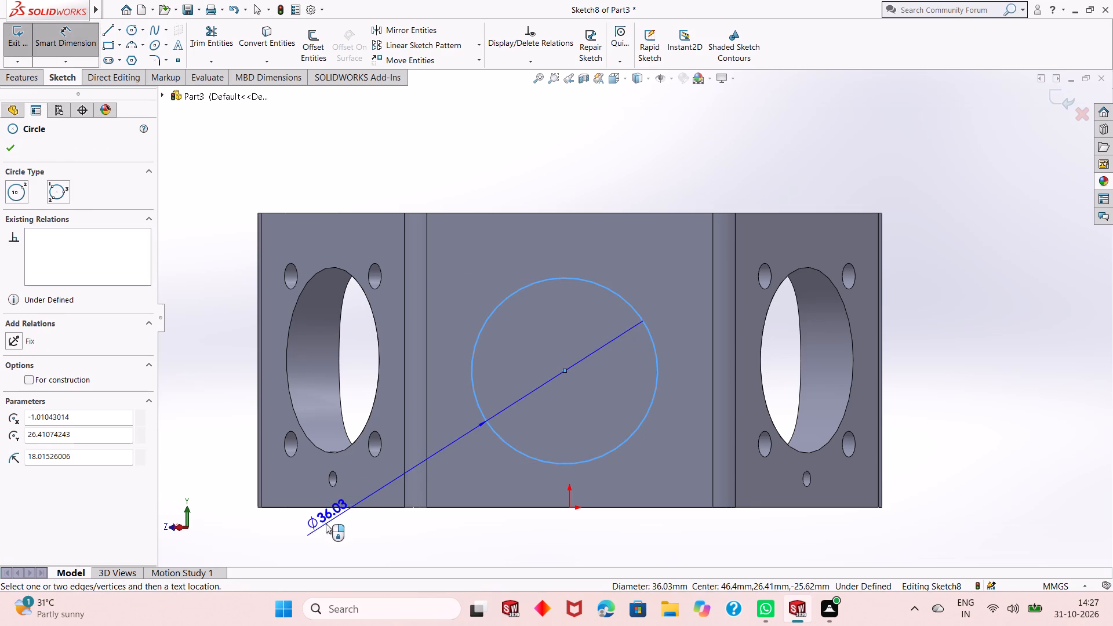
click(317, 528)
text(36)
key(Return)
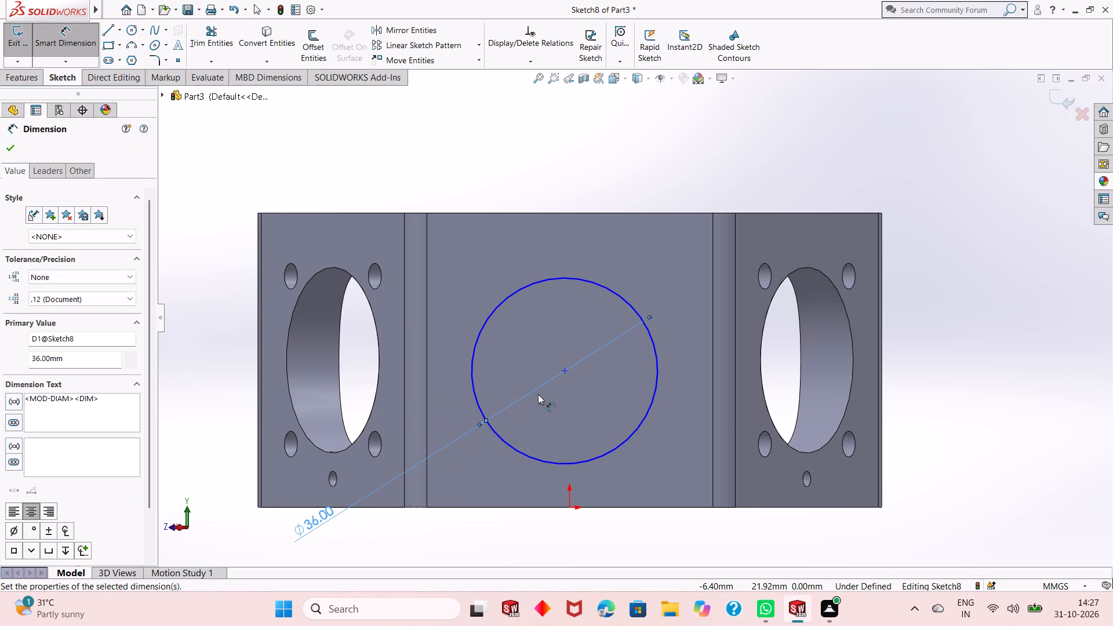
Dimension the circle's centre to the face's bottom edge as 57/2, a height of 28.5 mm.
click(566, 372)
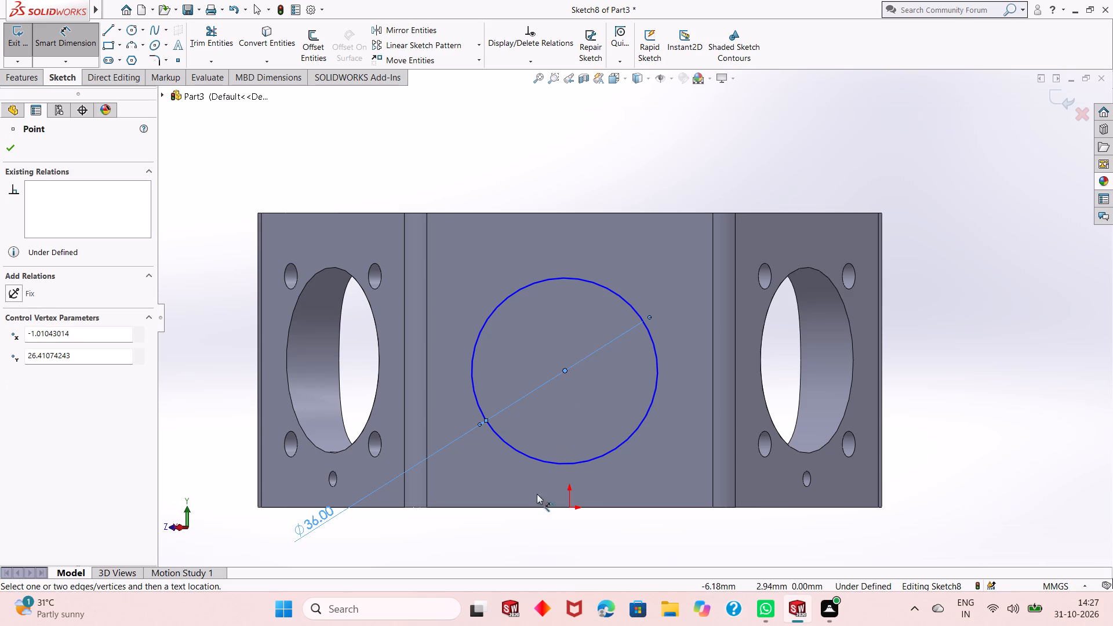
click(532, 510)
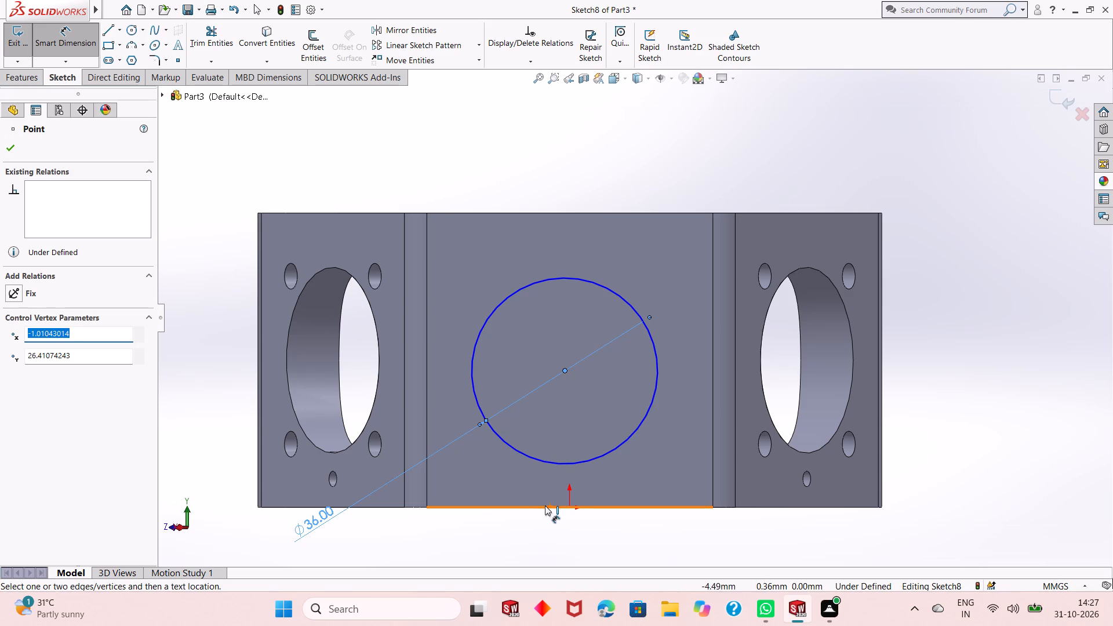
click(544, 506)
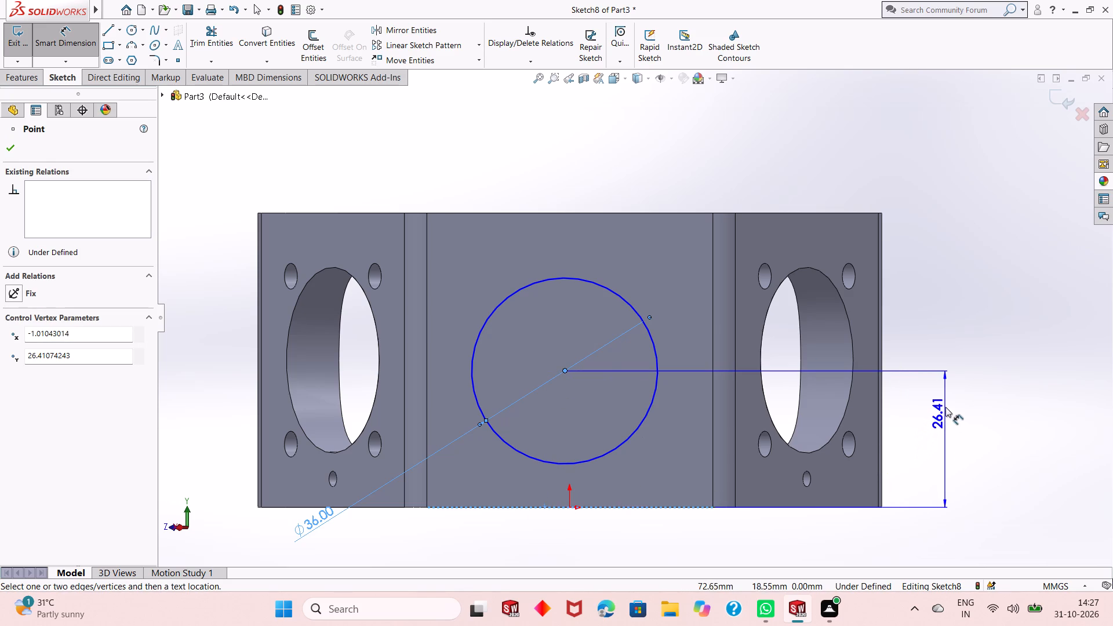
click(951, 384)
text(57/2)
key(Return)
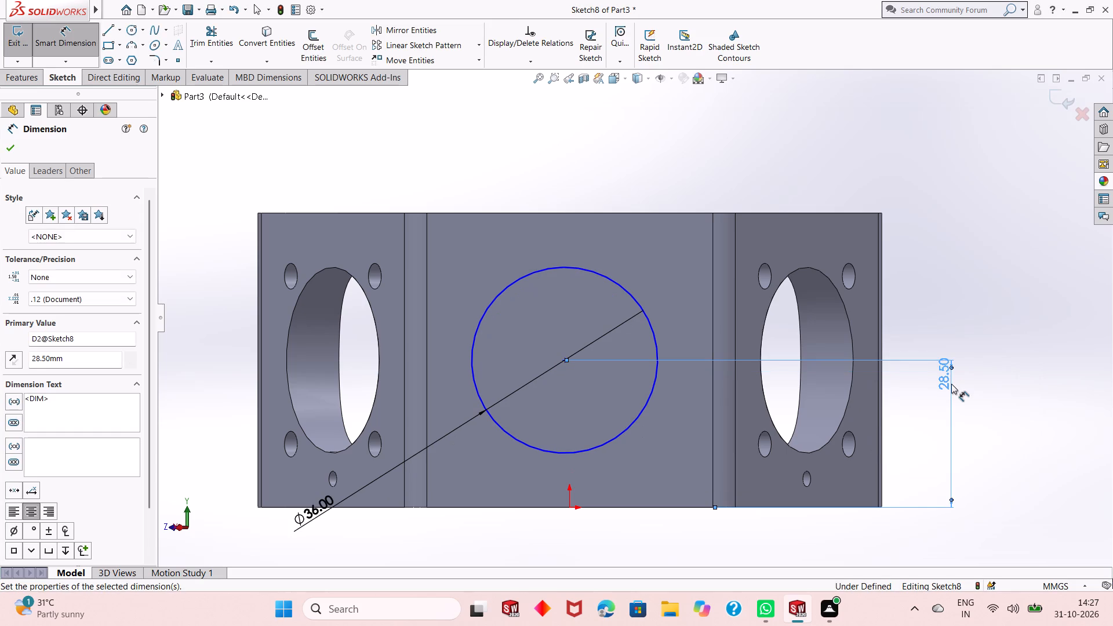
right_click(959, 208)
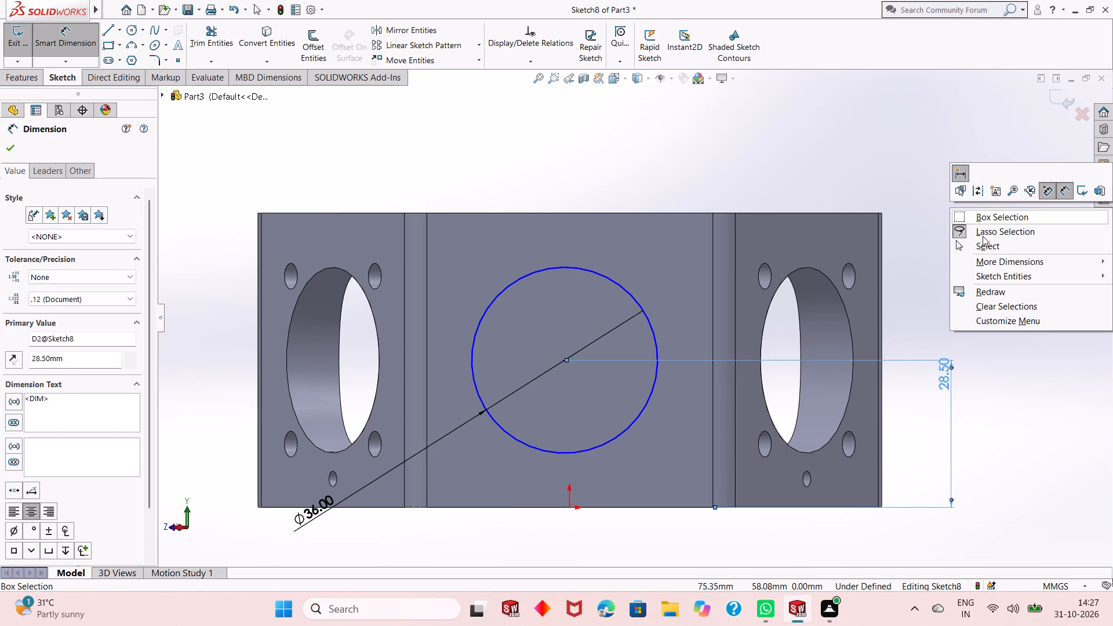
Align the 36 mm circle's centre vertically with the sketch origin using a Vertical relation.
click(987, 244)
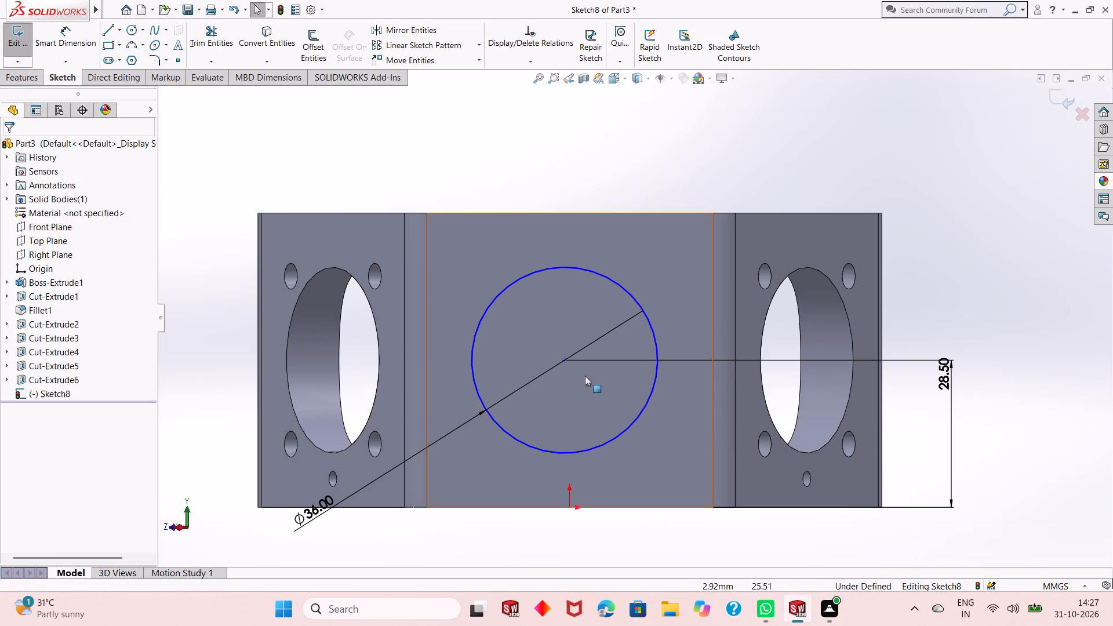
click(564, 359)
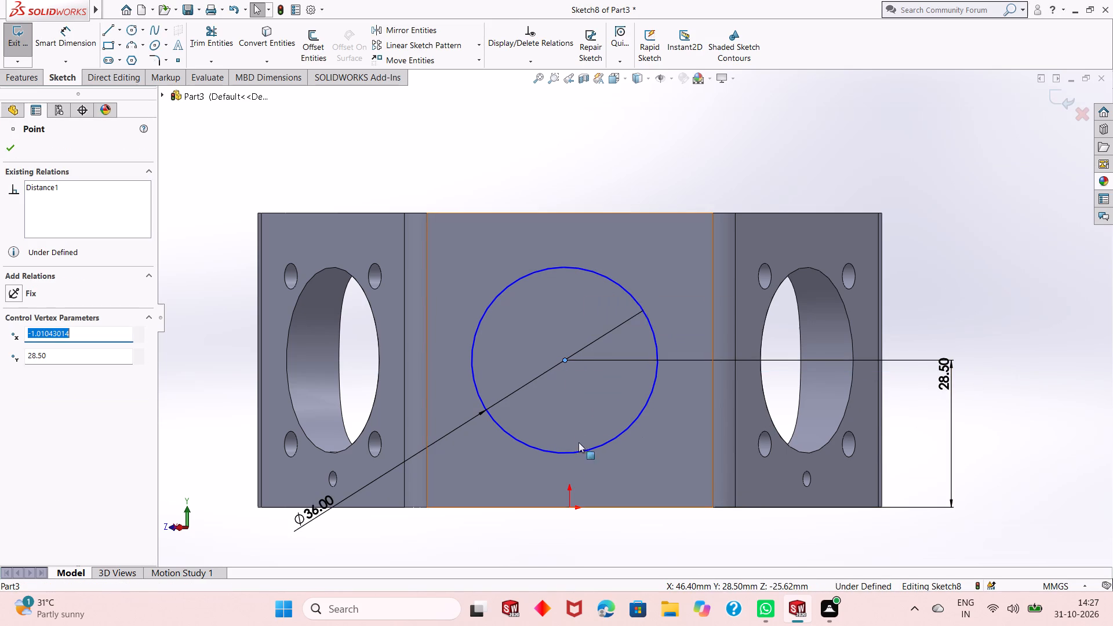
ctrl+click(569, 509)
click(623, 459)
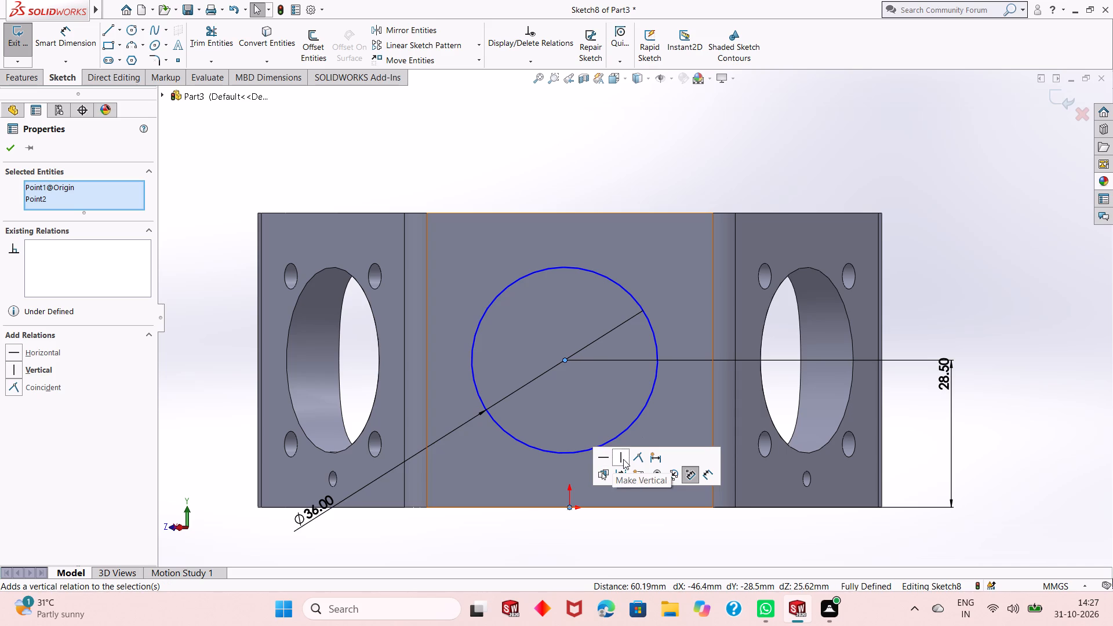
click(11, 148)
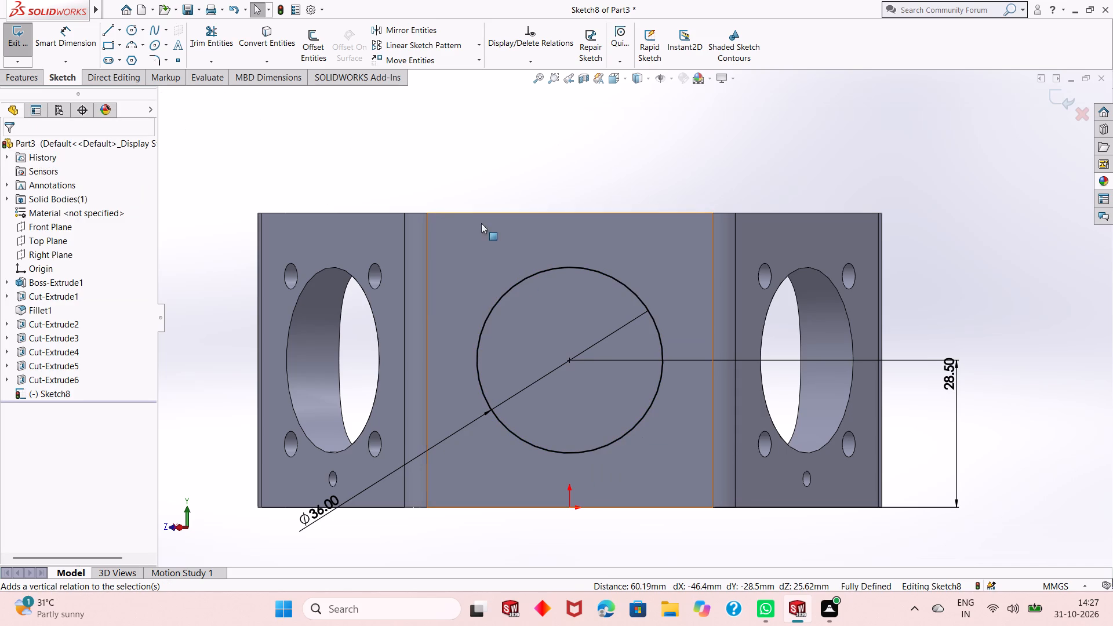
Sketch a larger concentric circle about 43 mm in diameter around the 36 mm circle.
scroll(555, 248, up, 1)
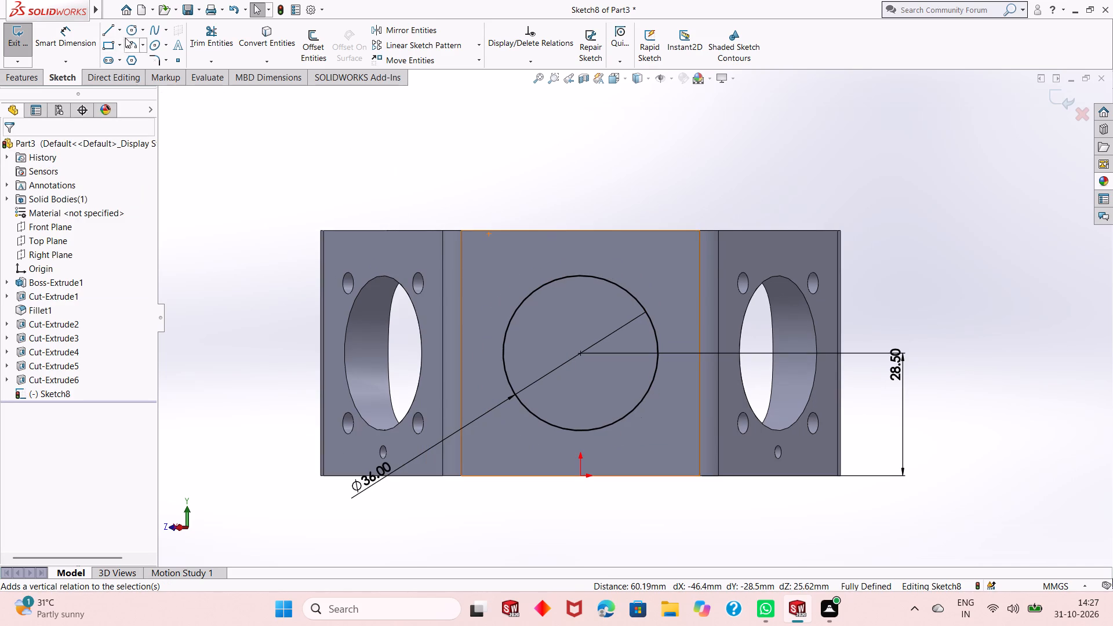
click(126, 31)
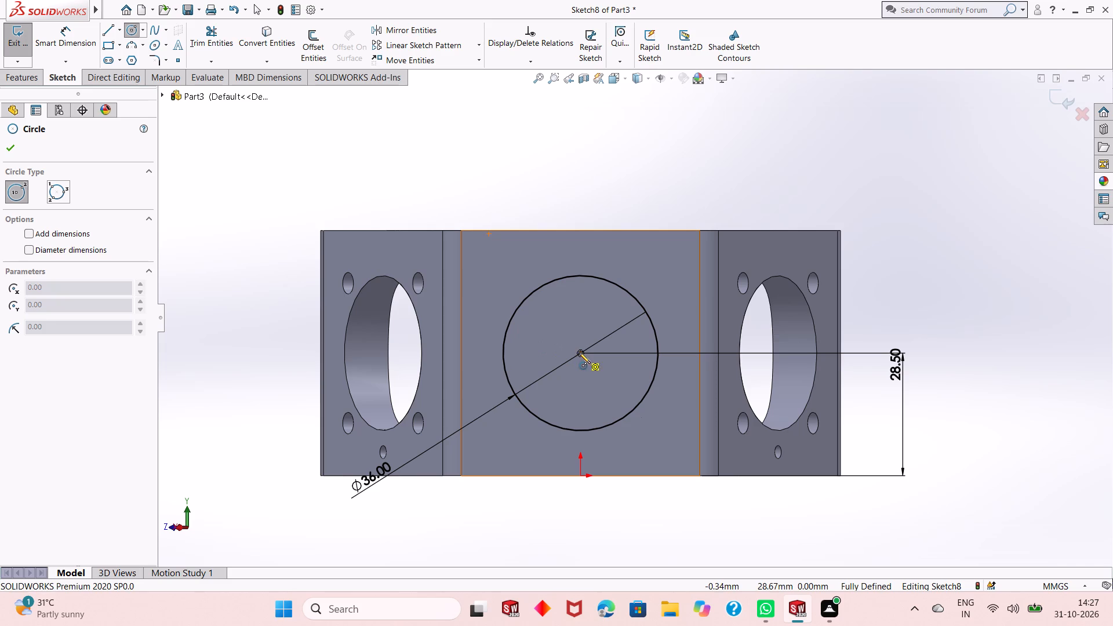
click(580, 353)
click(605, 263)
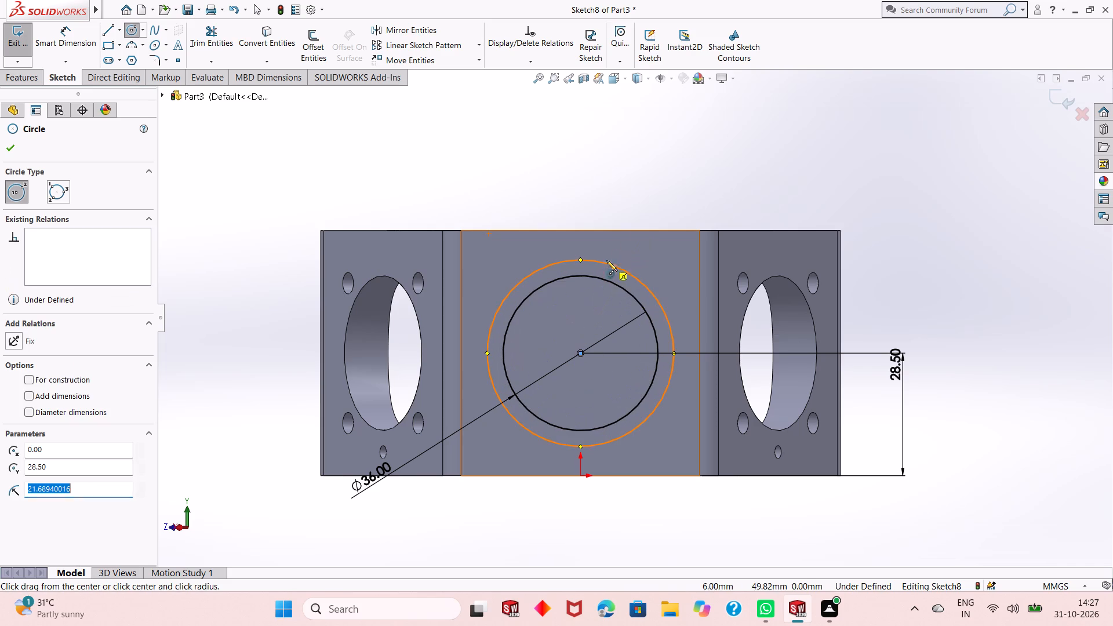
right_click(668, 176)
click(674, 178)
right_click(674, 178)
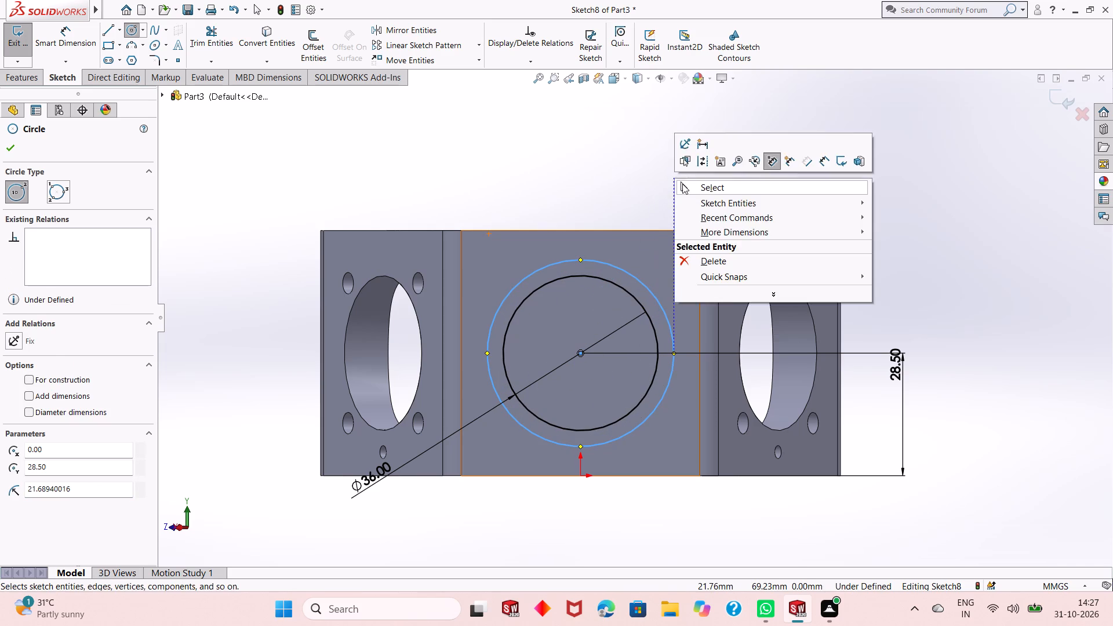
click(686, 187)
Dimension the outer concentric circle to a 46 mm diameter.
click(63, 41)
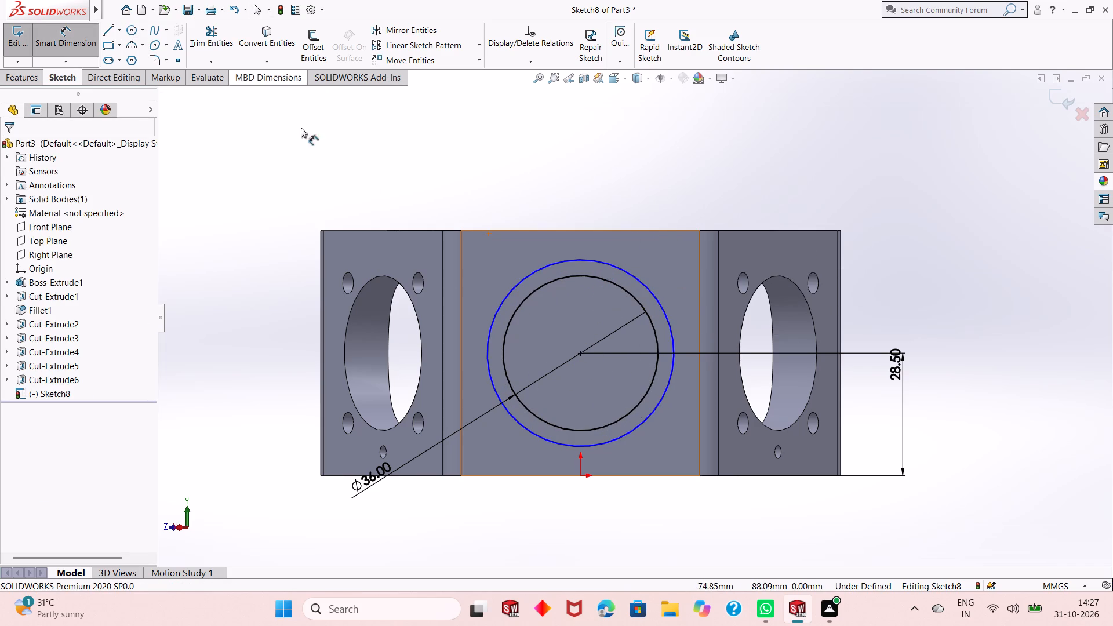
click(503, 407)
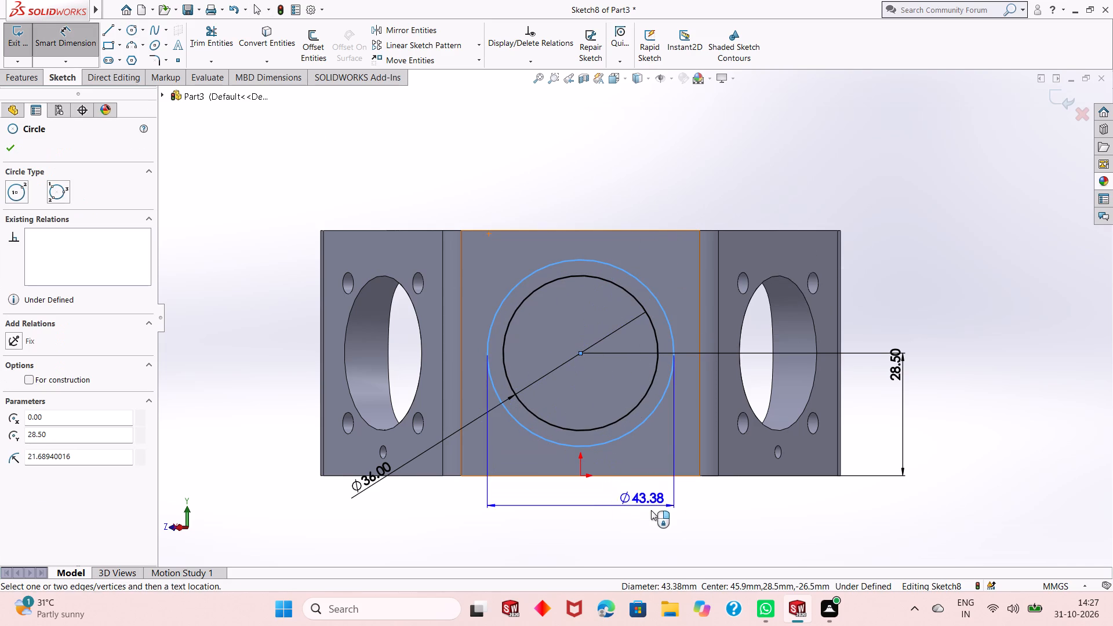
click(688, 507)
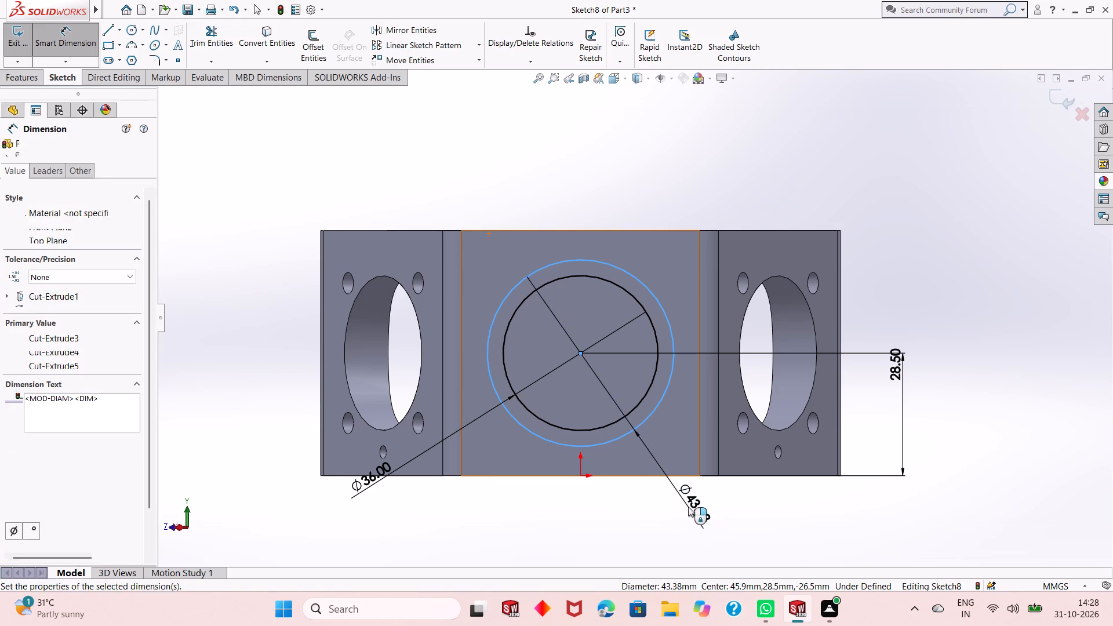
text(46)
key(Return)
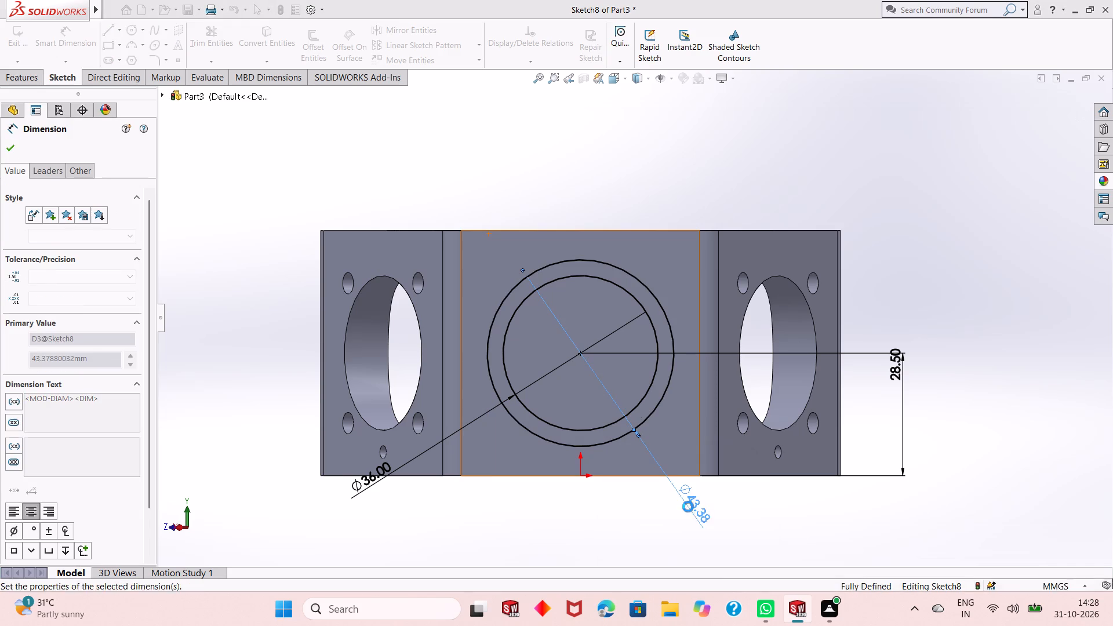
right_click(715, 120)
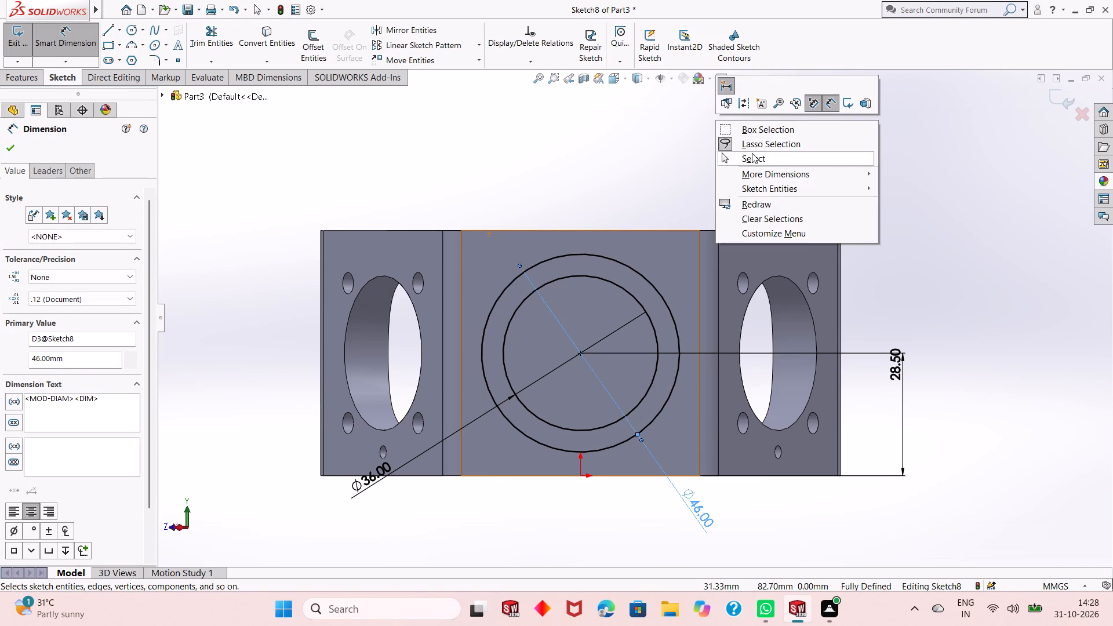
click(752, 153)
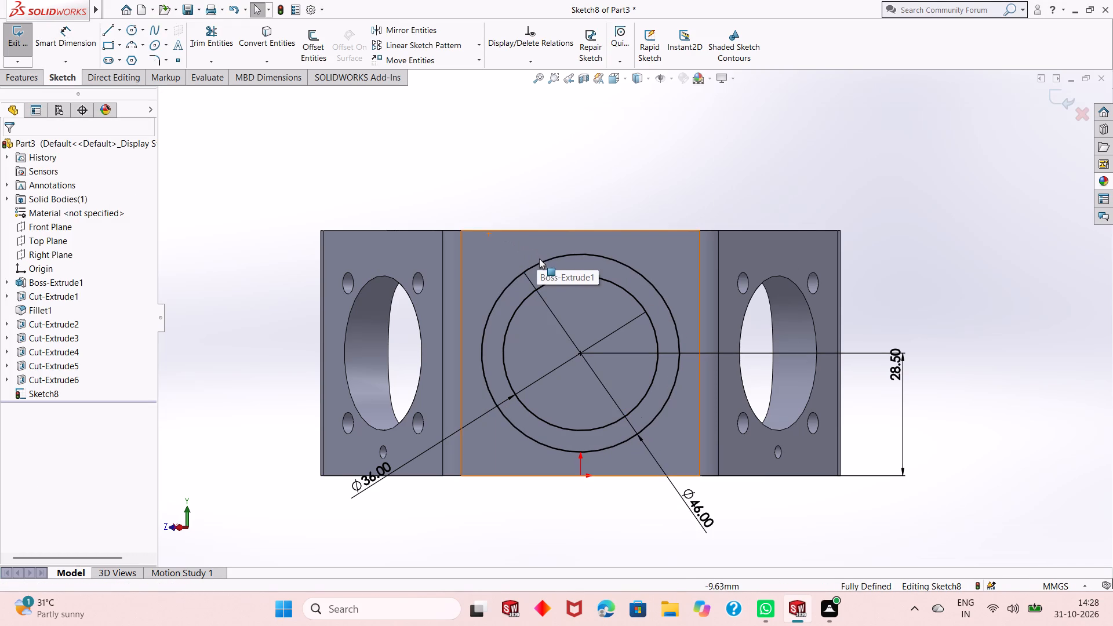
Convert the 46 mm circle to construction geometry.
click(541, 261)
click(592, 231)
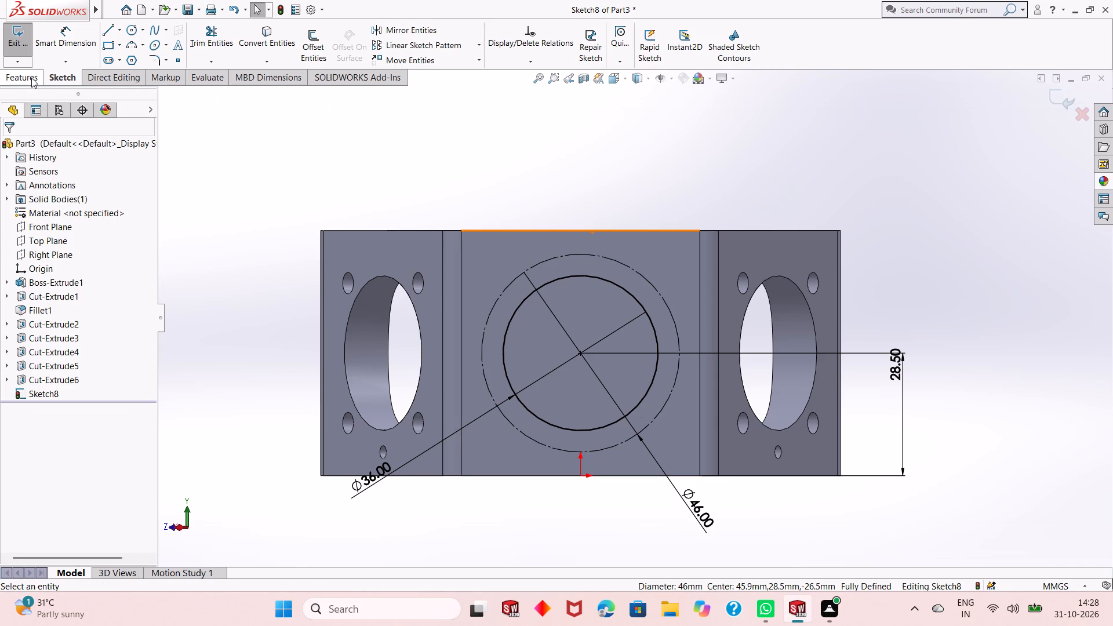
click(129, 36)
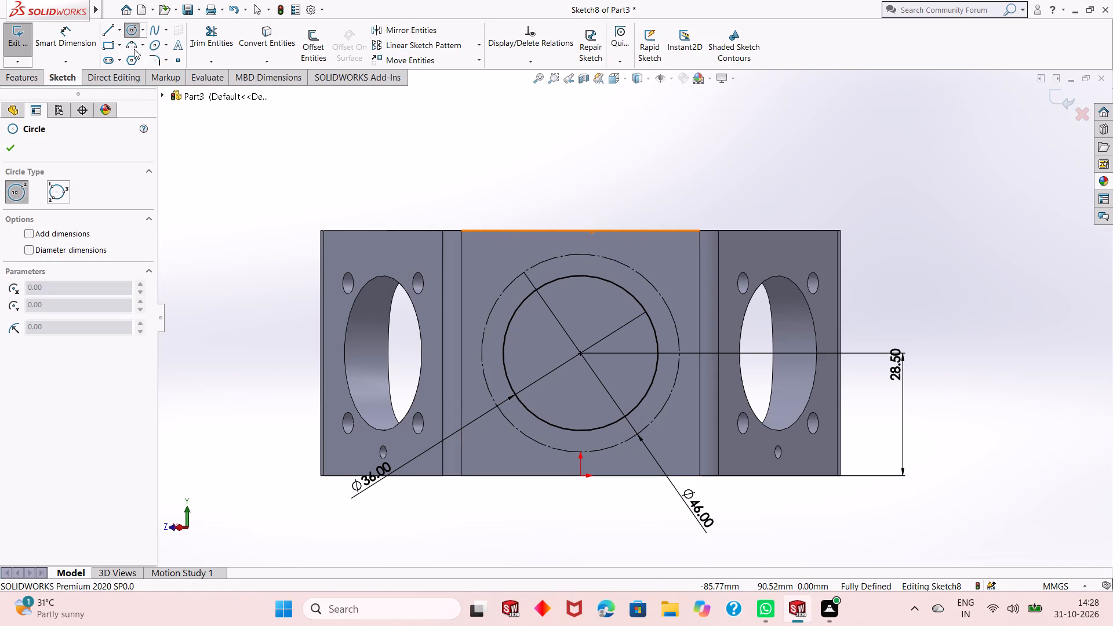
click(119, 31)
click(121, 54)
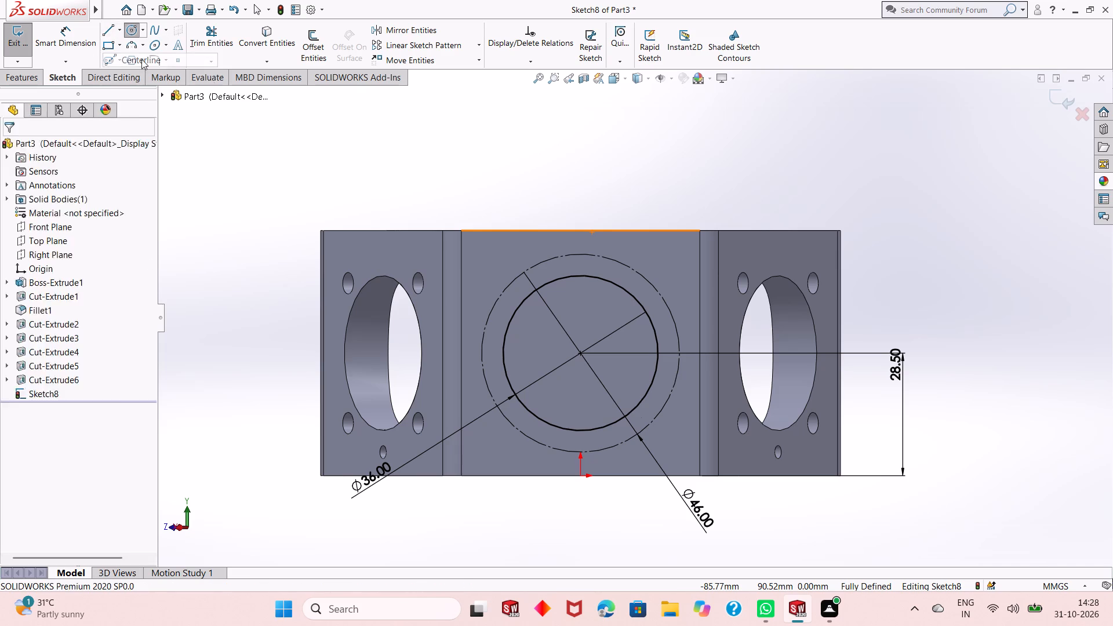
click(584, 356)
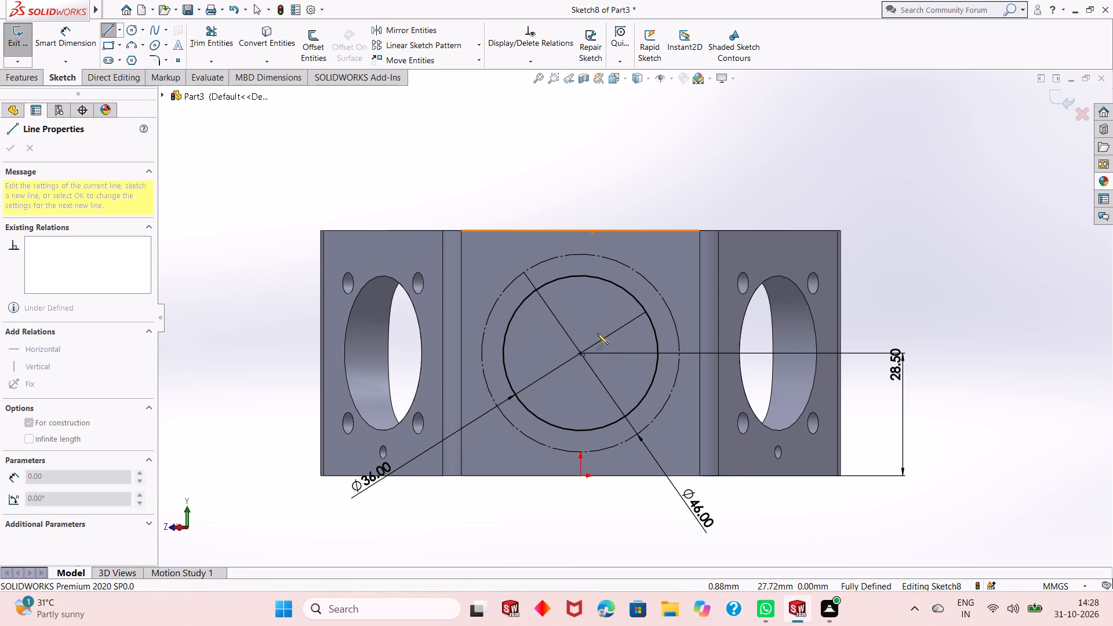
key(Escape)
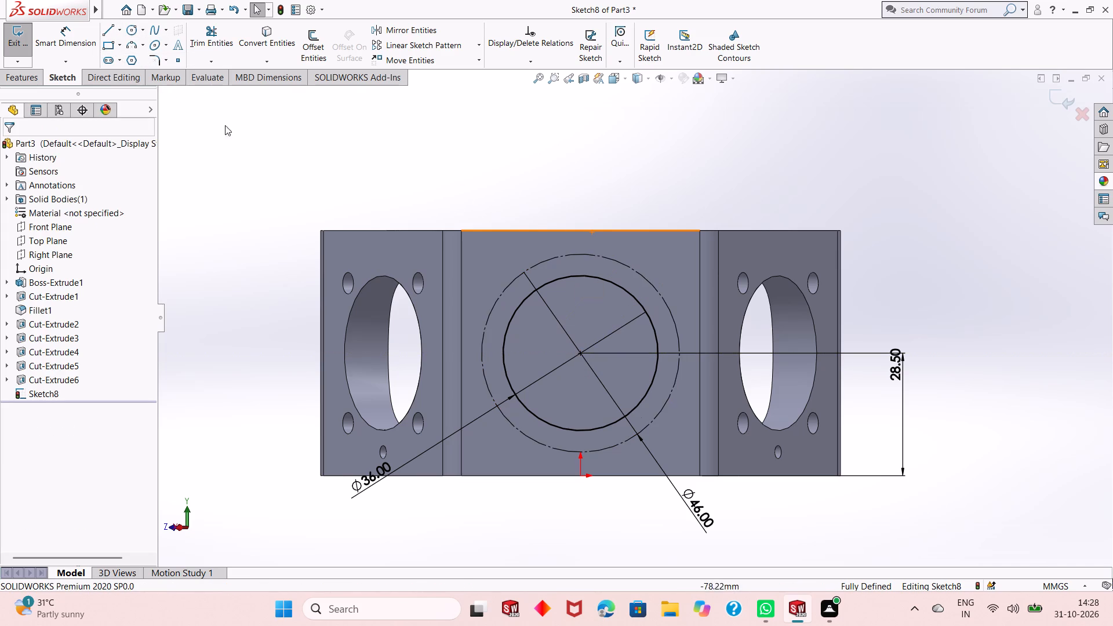
Sketch a diagonal centerline about 30 mm long from the circles' centre up past the 46 mm construction circle, at about 48°.
click(121, 34)
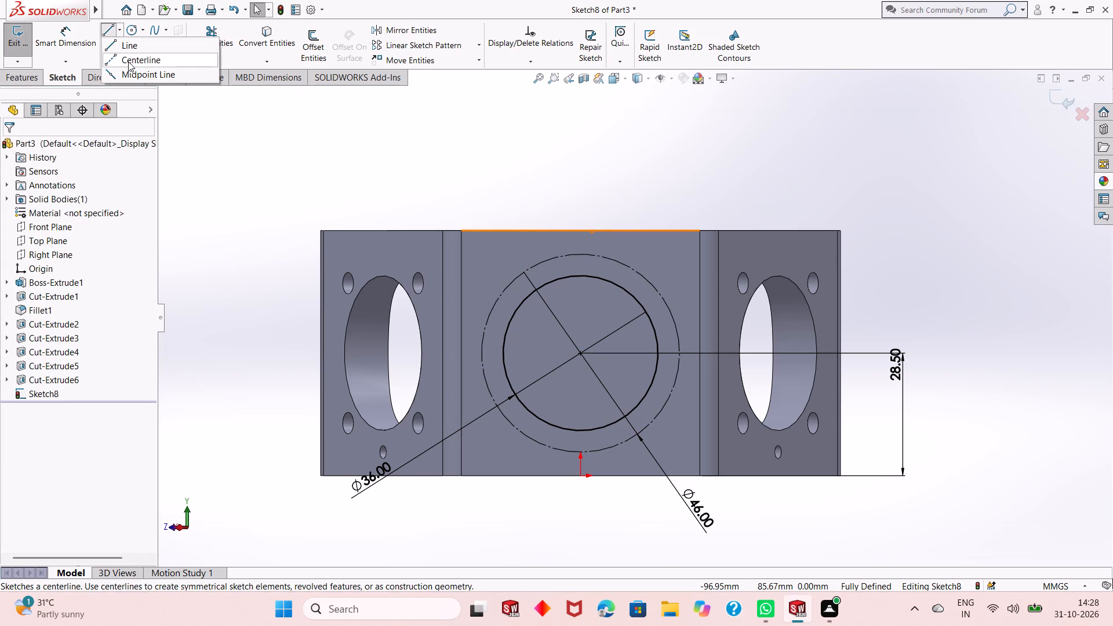
click(128, 61)
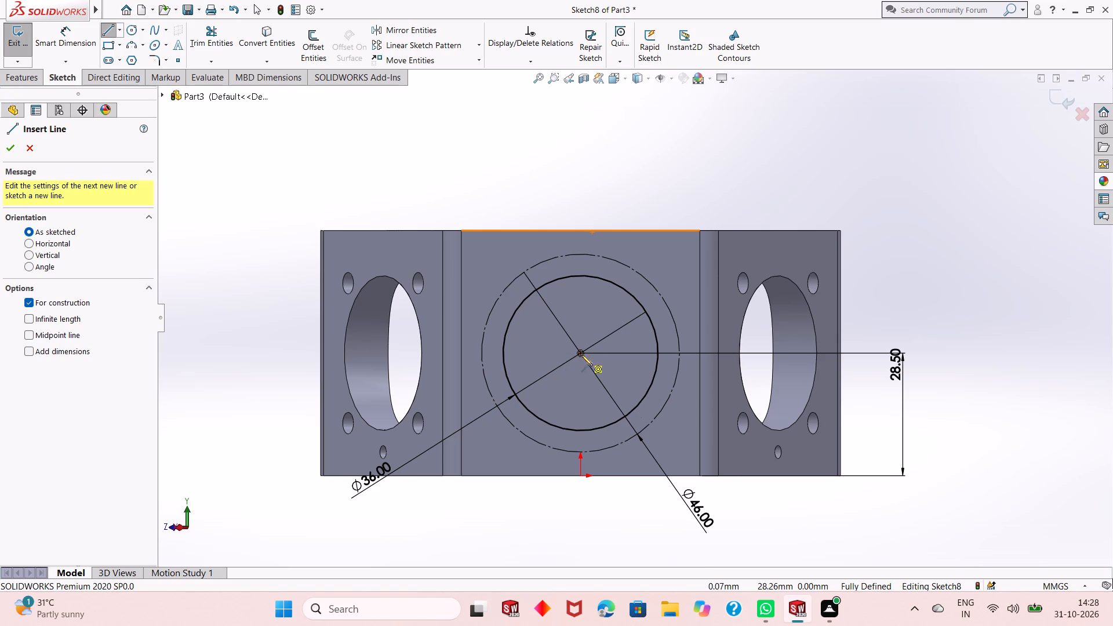
click(582, 355)
click(667, 257)
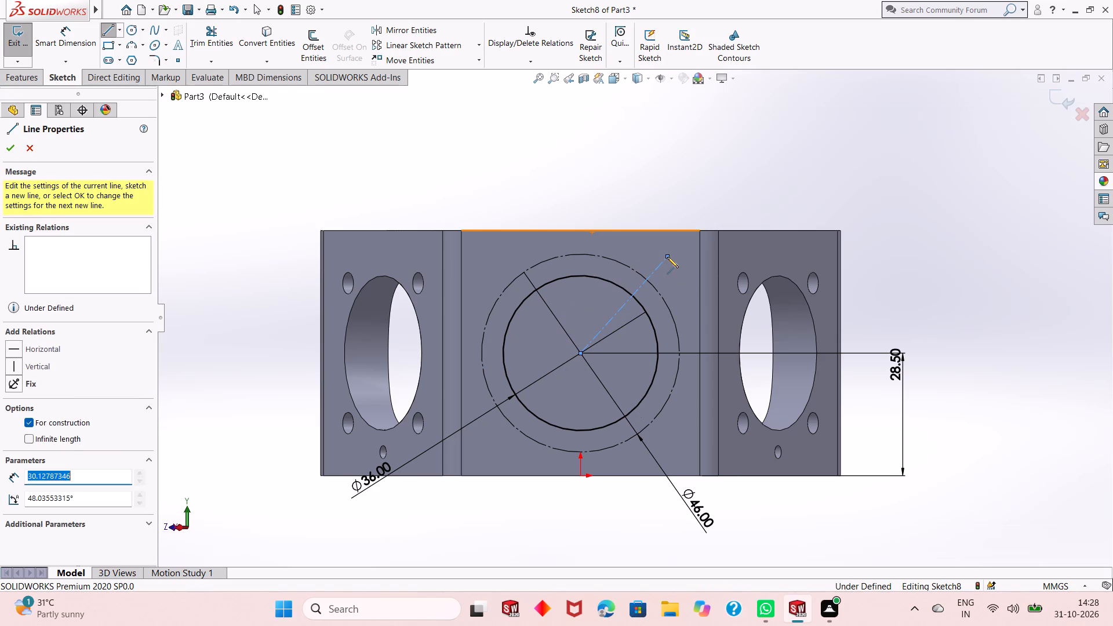
right_click(667, 257)
click(690, 264)
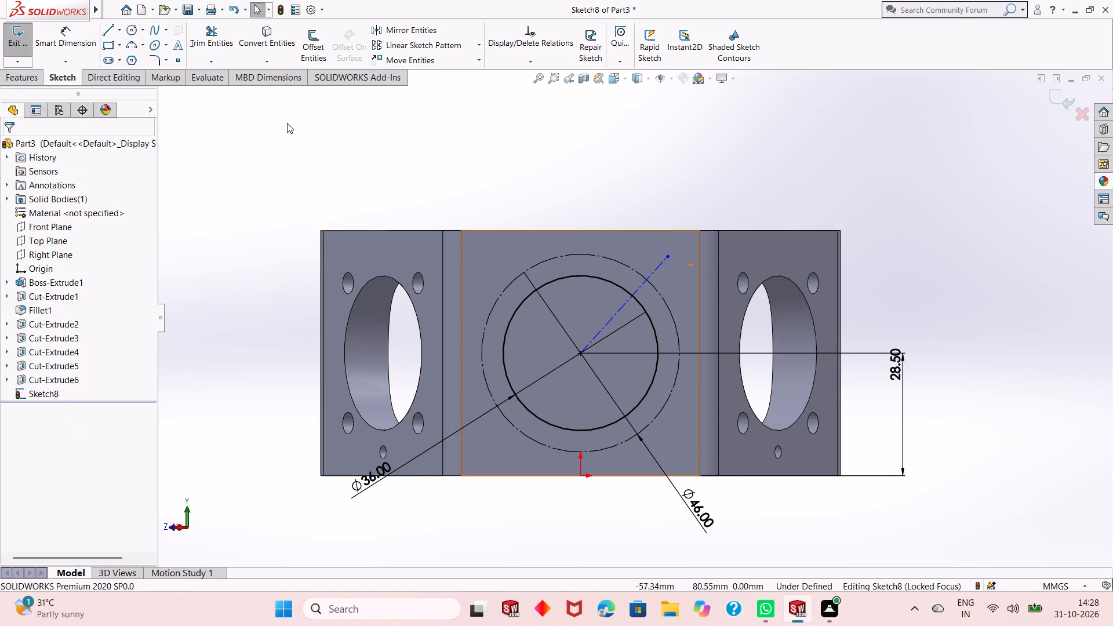
Dimension the diagonal centerline at 45° from the horizontal through the circles' centre.
click(64, 48)
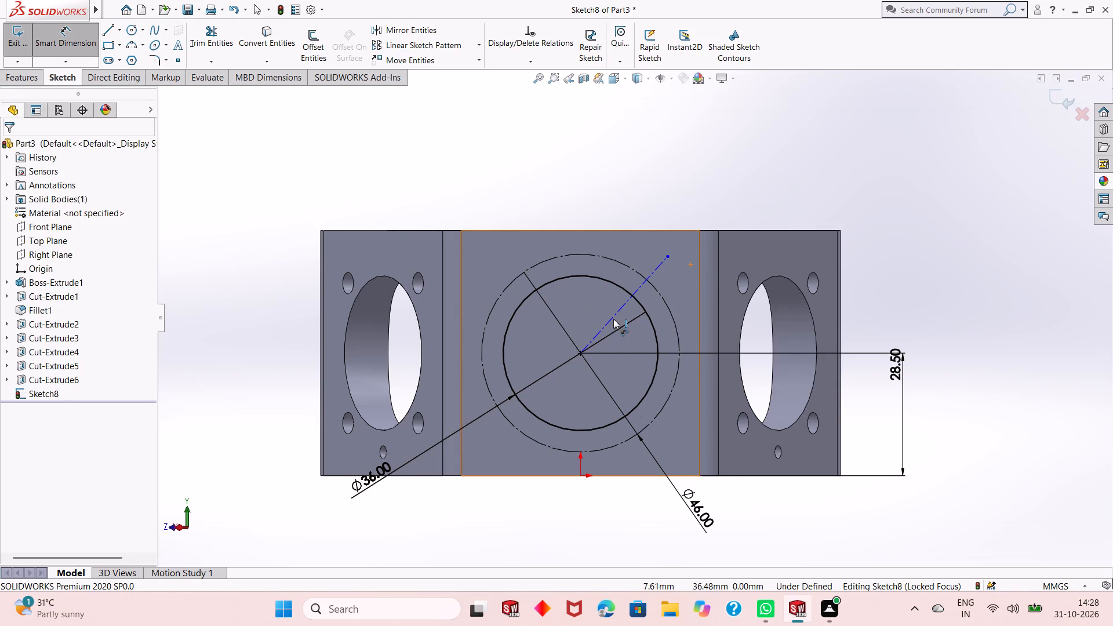
click(613, 318)
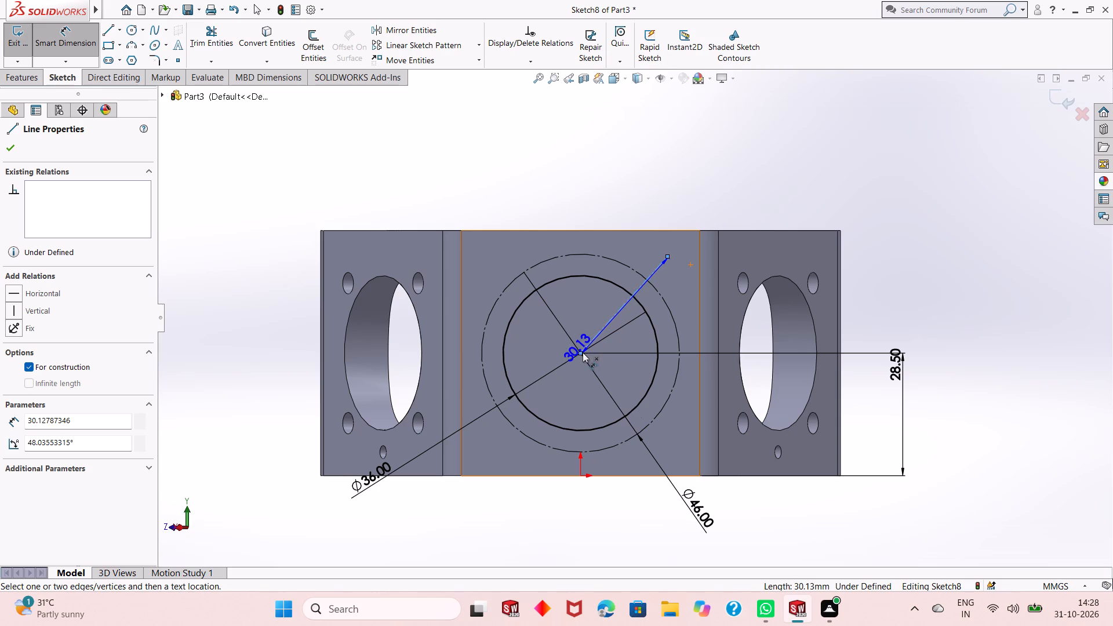
click(581, 353)
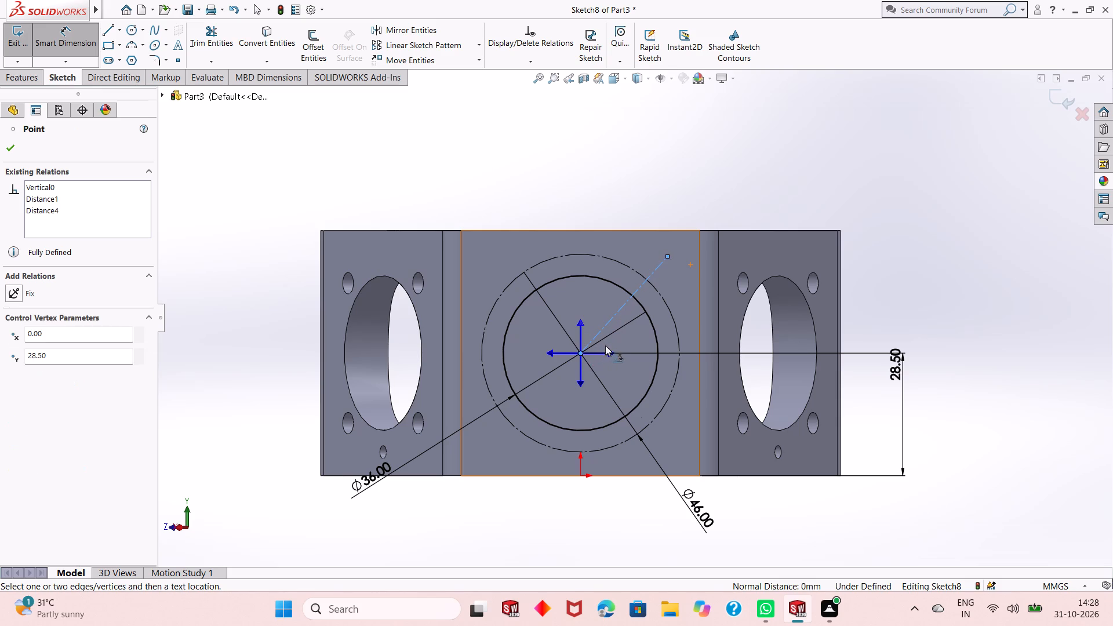
click(609, 352)
click(657, 316)
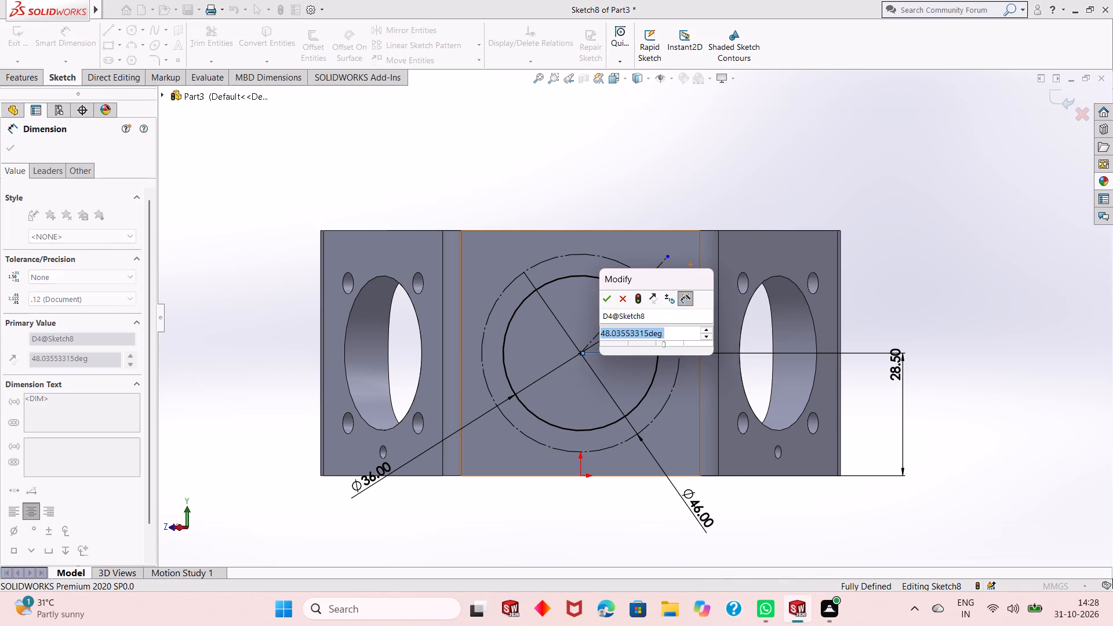
text(45)
key(Return)
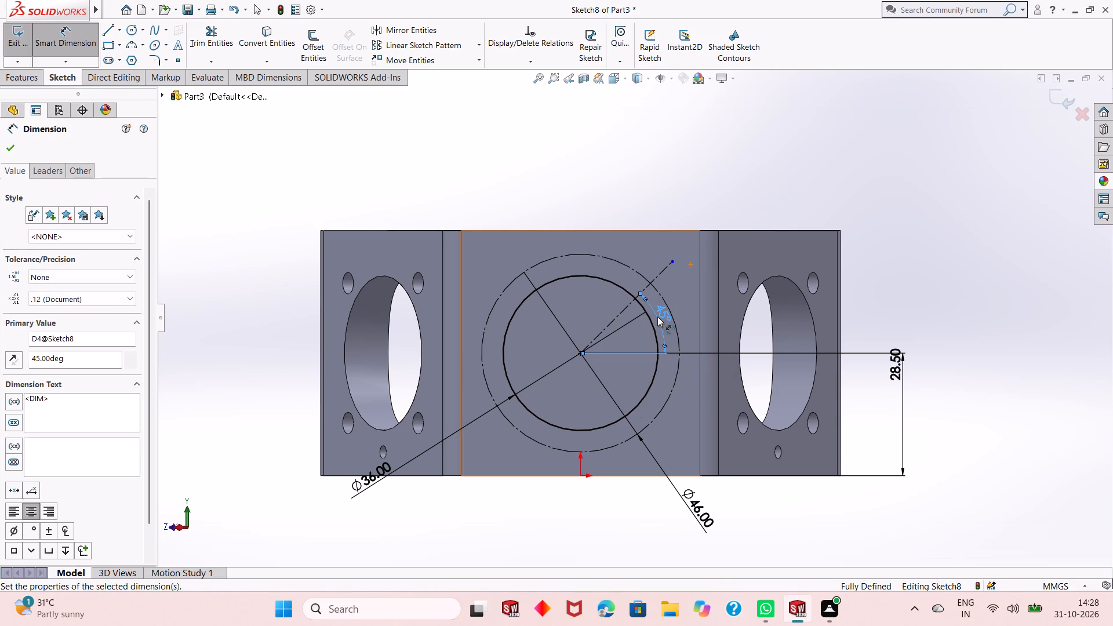
right_click(911, 140)
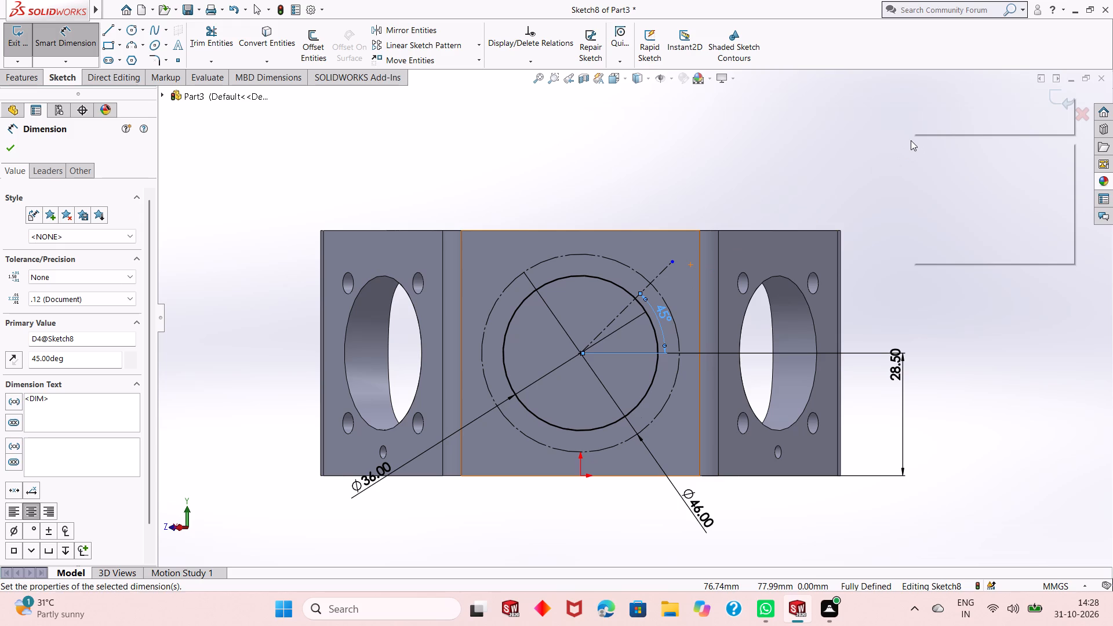
click(927, 176)
Sketch a small circle about 7 mm in diameter where the diagonal centerline crosses the 46 mm construction circle.
scroll(566, 321, down, 1)
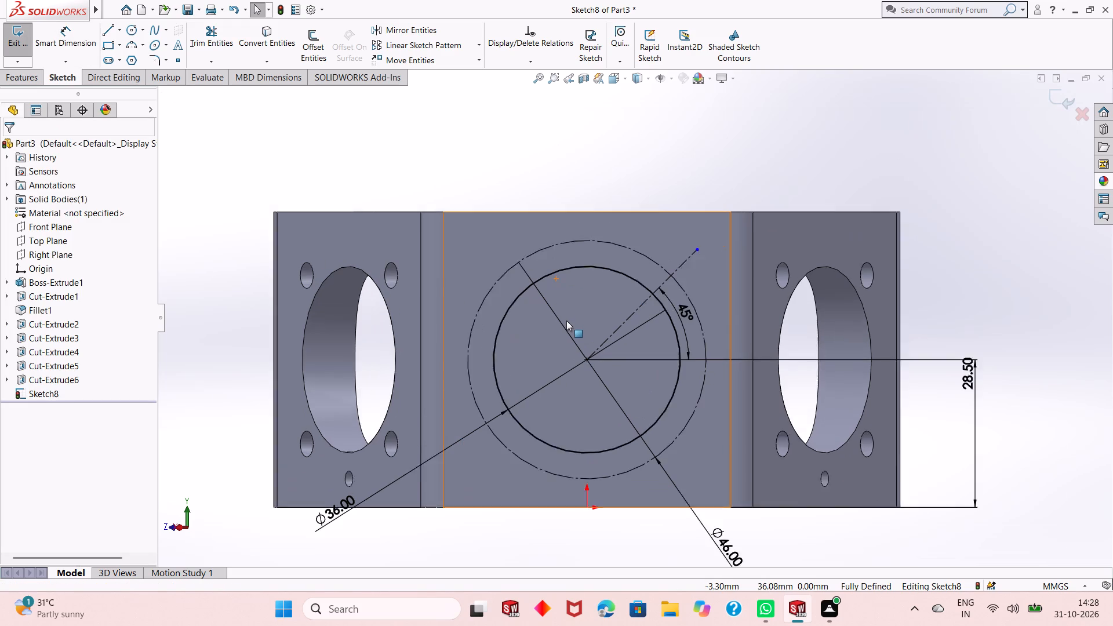
scroll(566, 321, down, 1)
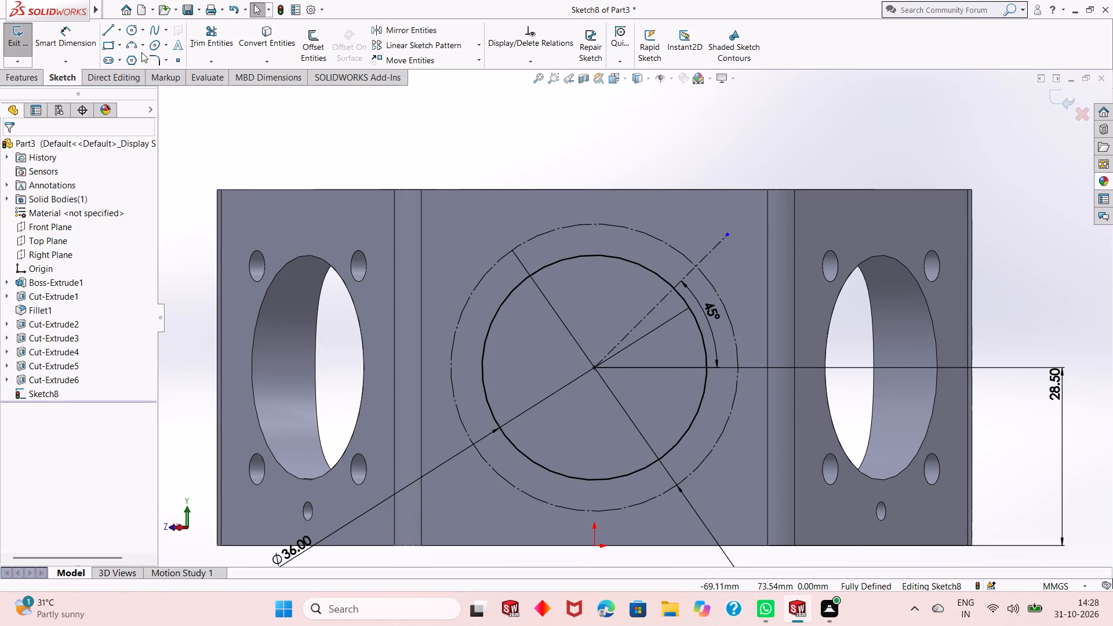
click(128, 26)
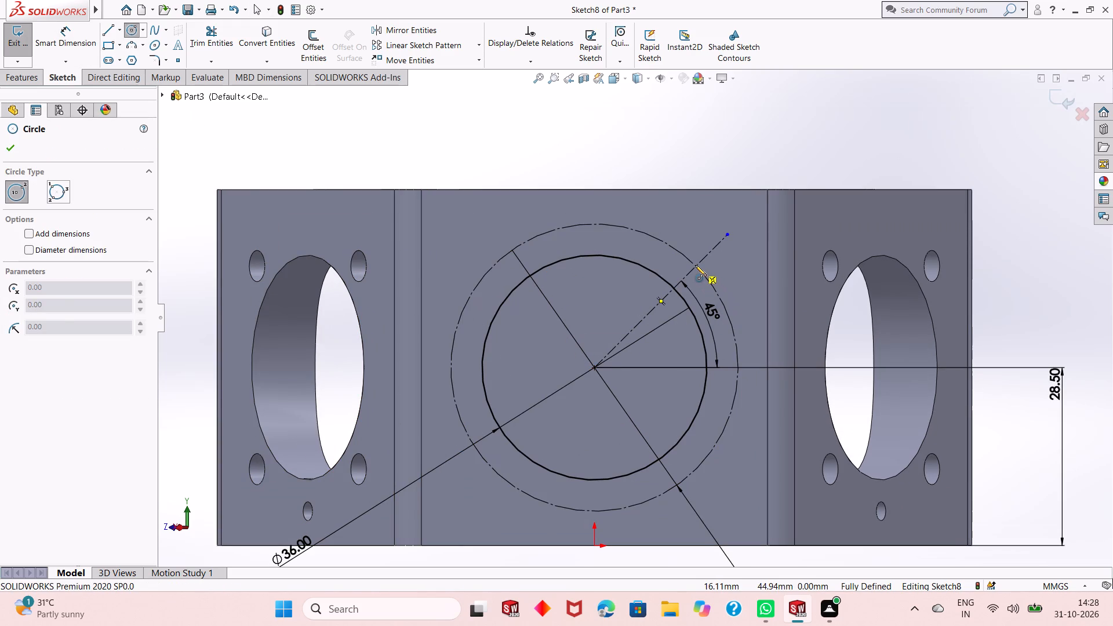
click(695, 265)
click(706, 286)
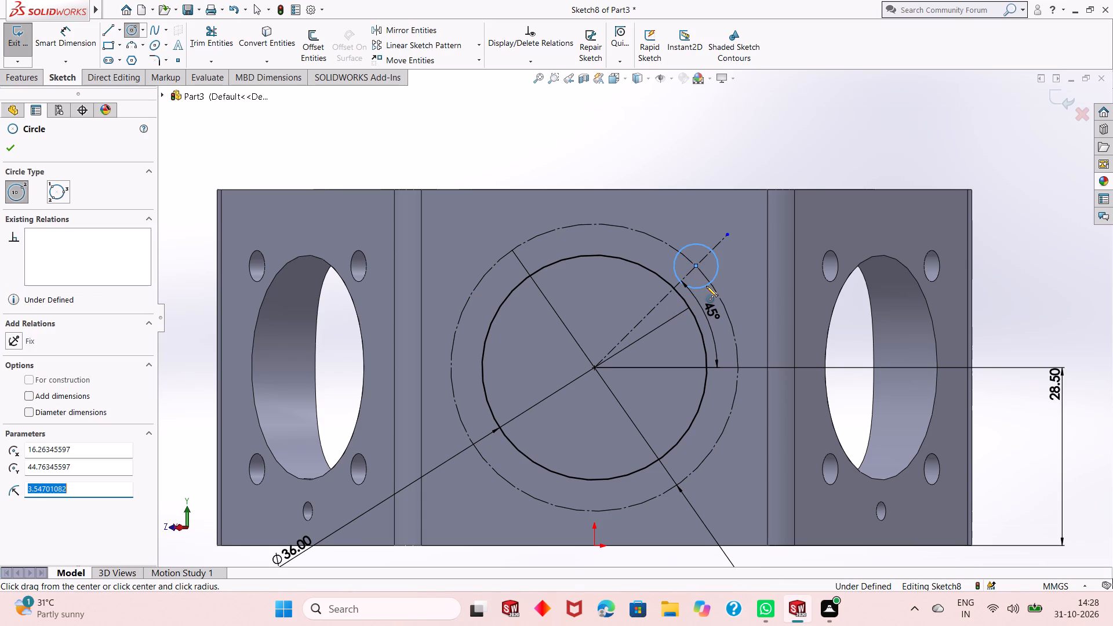
right_click(679, 121)
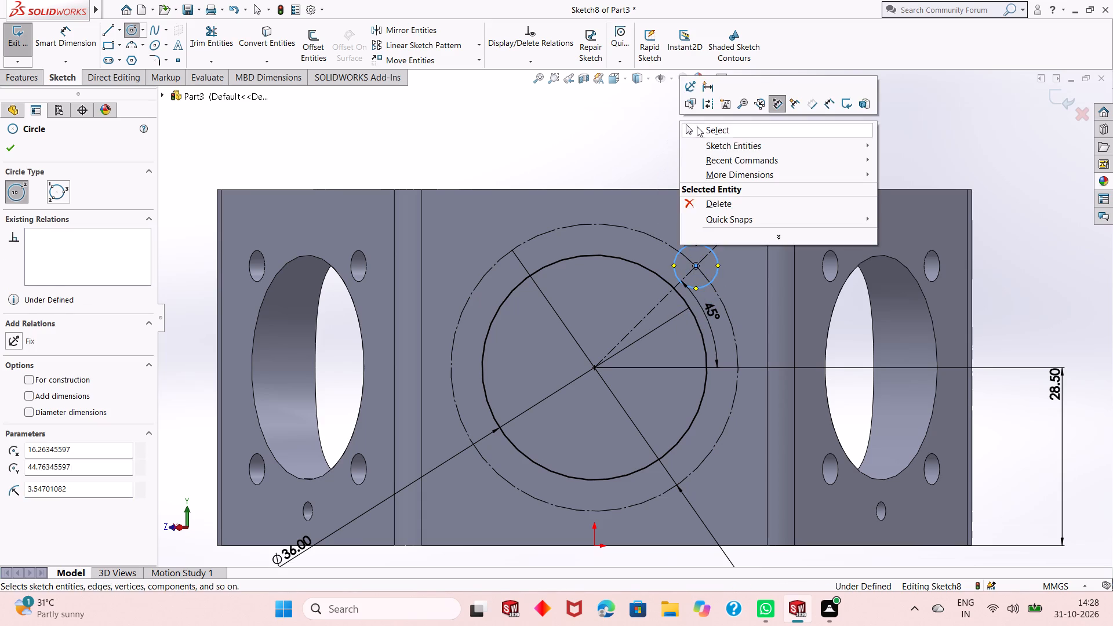
click(699, 128)
Dimension the small circle on the diagonal centerline to a 5 mm diameter.
click(86, 39)
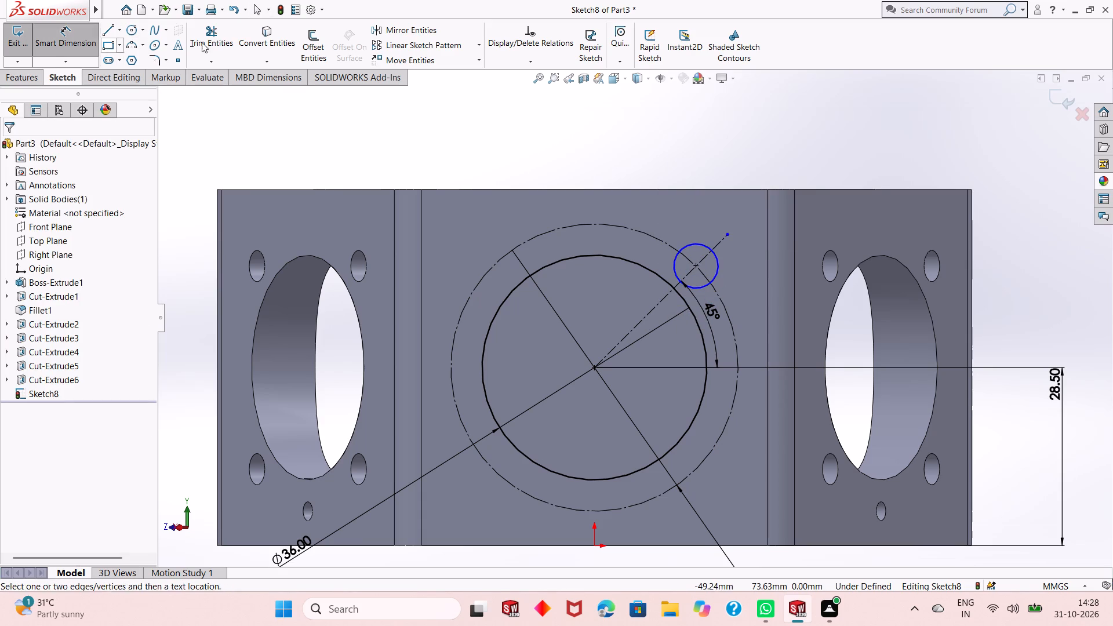
click(719, 271)
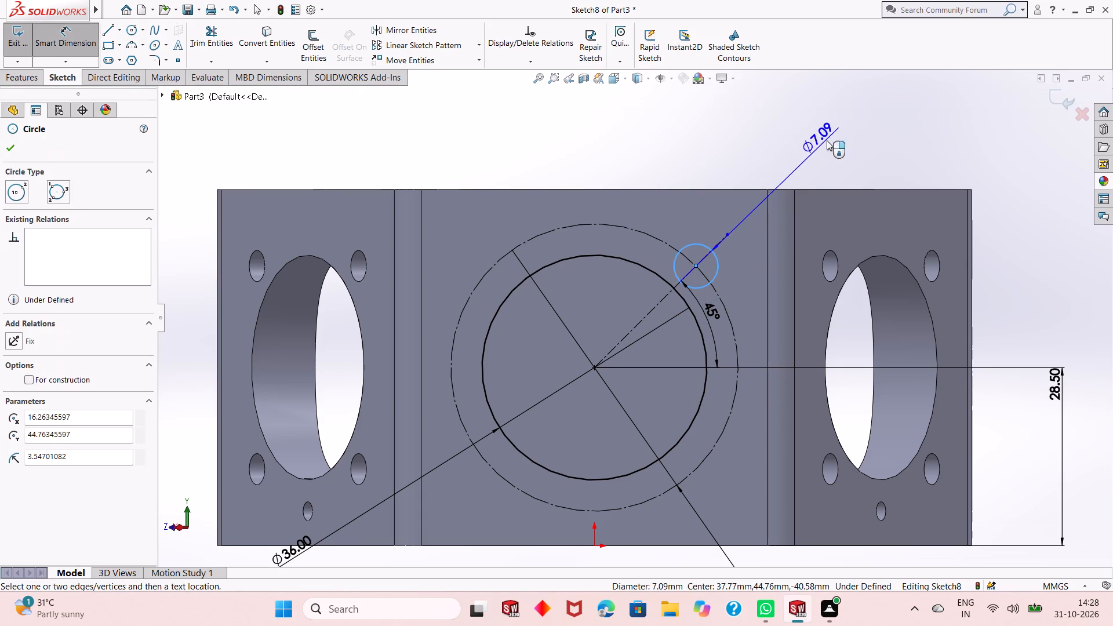
click(842, 136)
key(5)
key(Return)
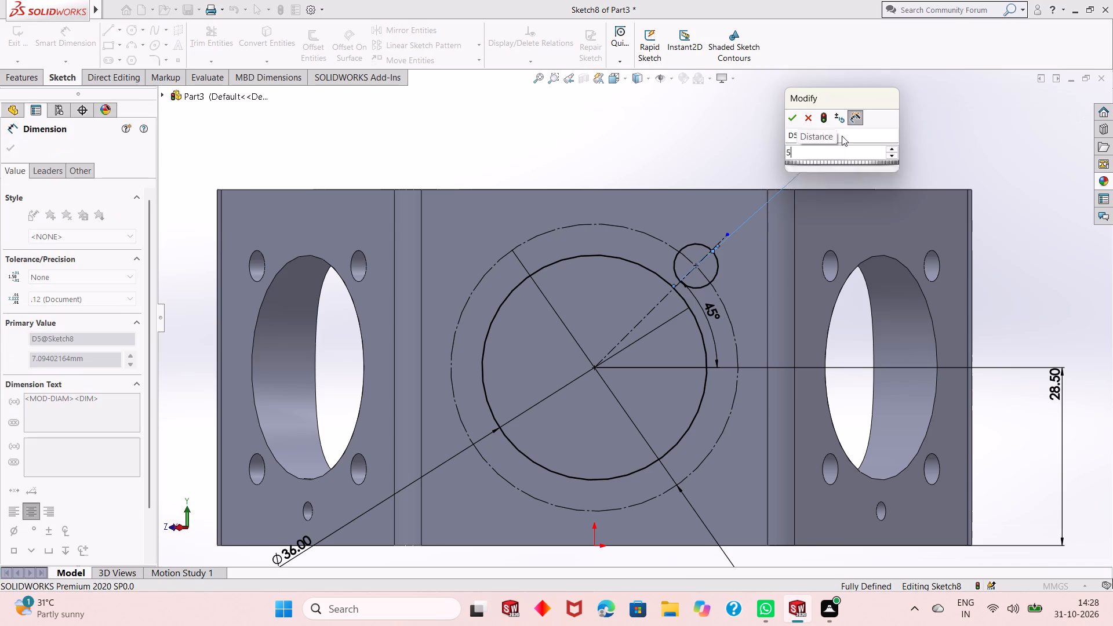
scroll(718, 156, down, 2)
scroll(718, 156, up, 5)
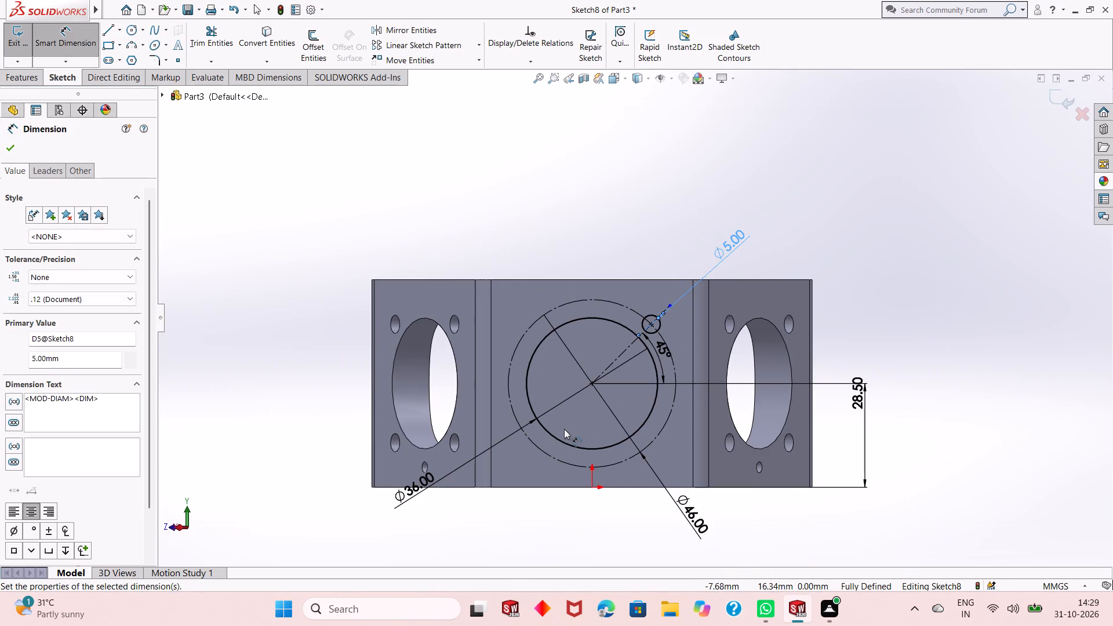
scroll(564, 429, down, 3)
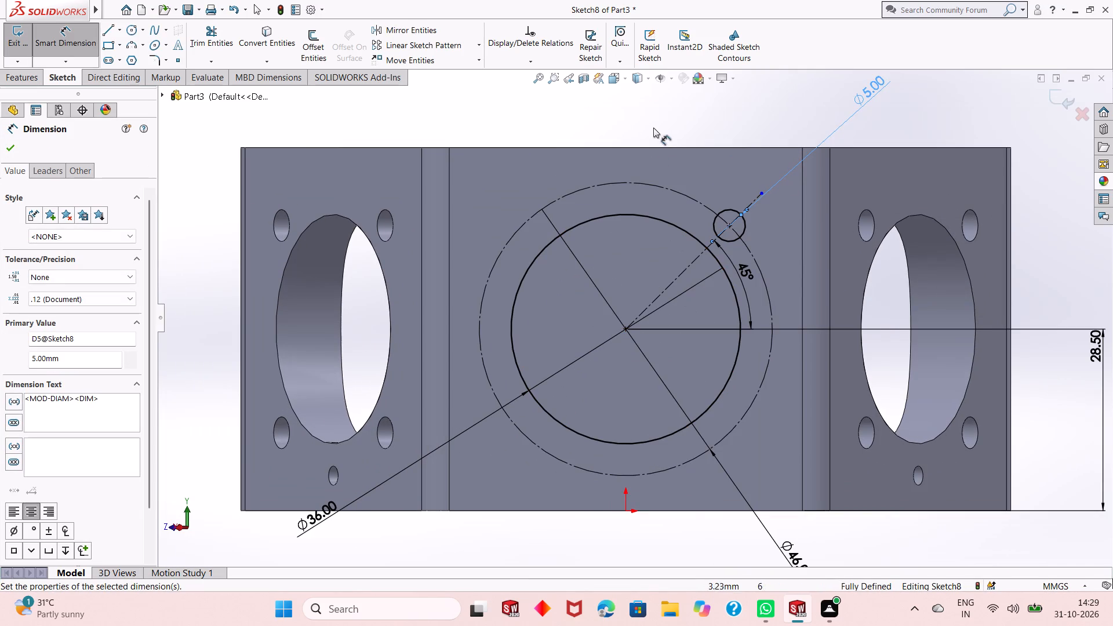
right_click(659, 130)
click(679, 167)
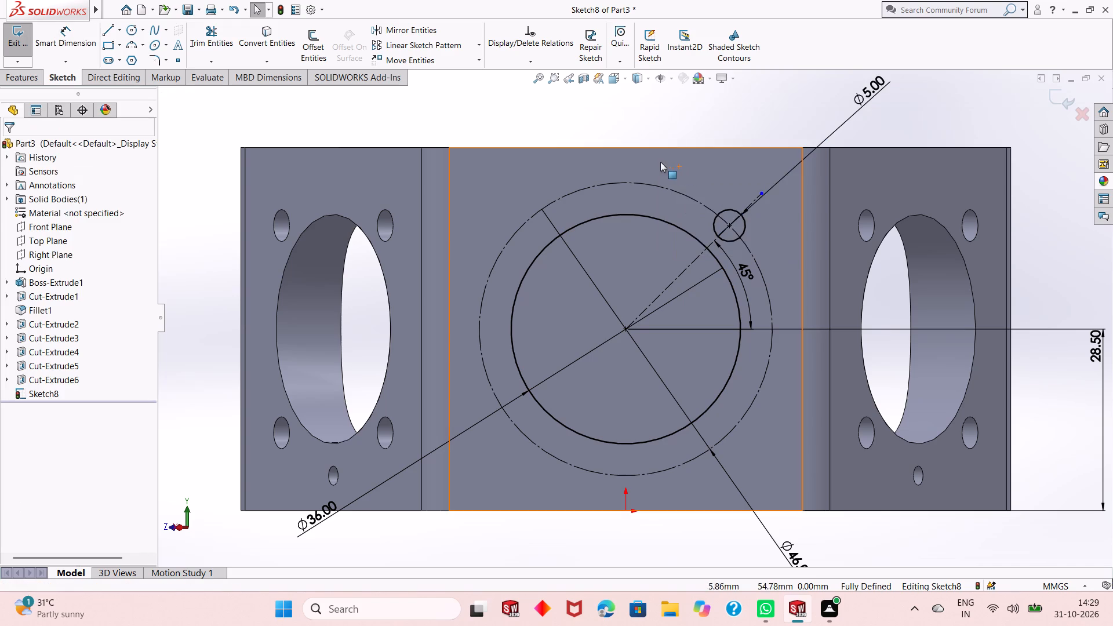
Circular-pattern the 5 mm circle about the 36 mm circle's centre with 4 equally spaced instances over 360°.
click(715, 223)
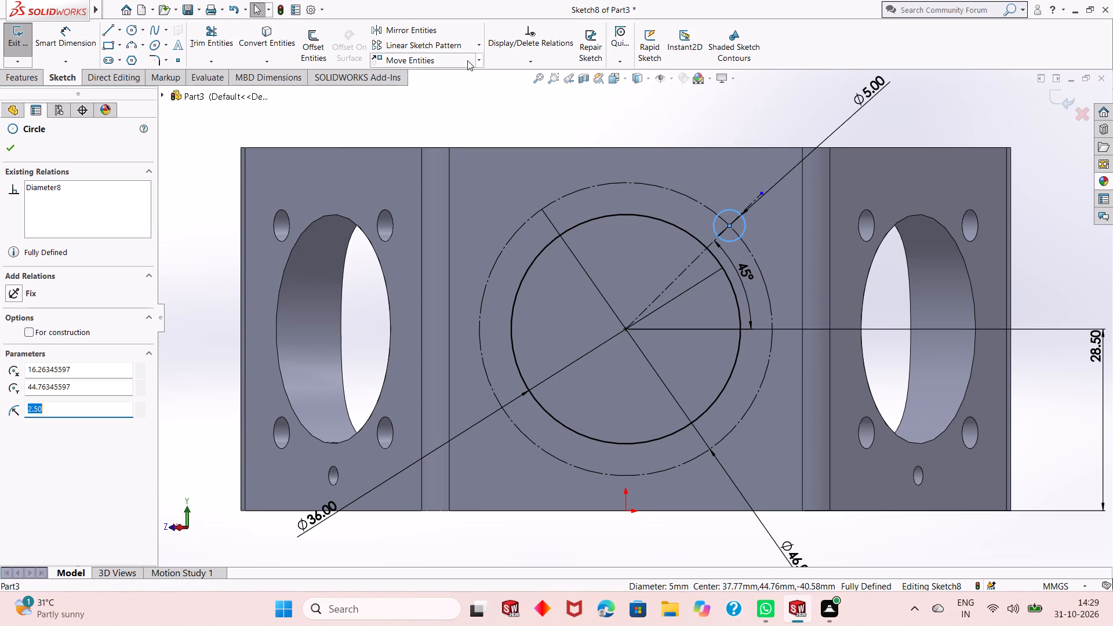
click(478, 49)
click(471, 72)
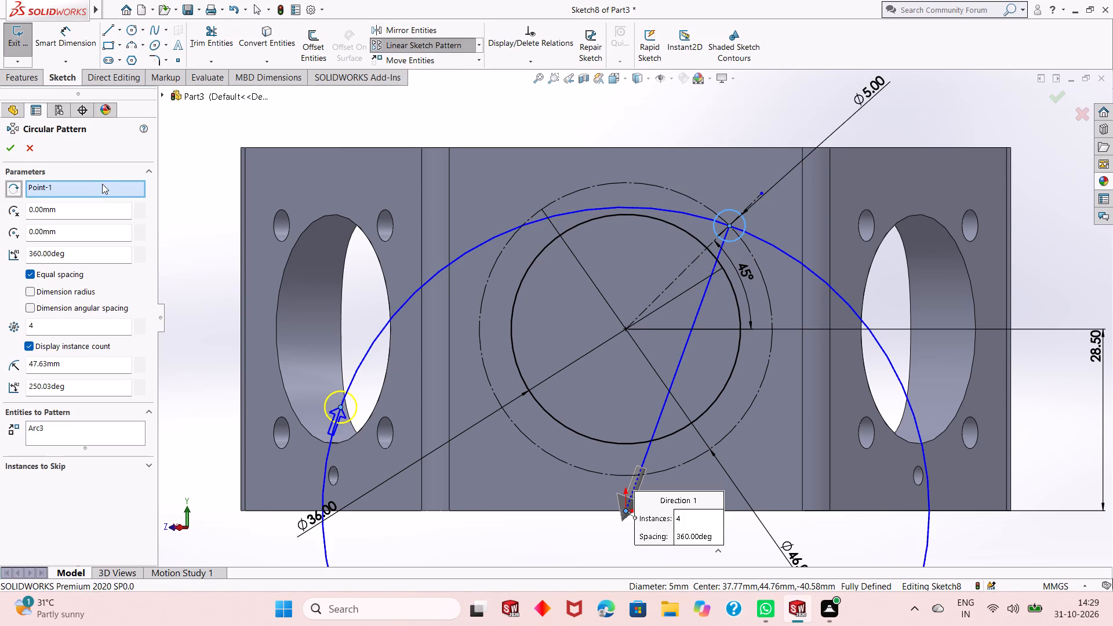
right_click(102, 187)
click(125, 209)
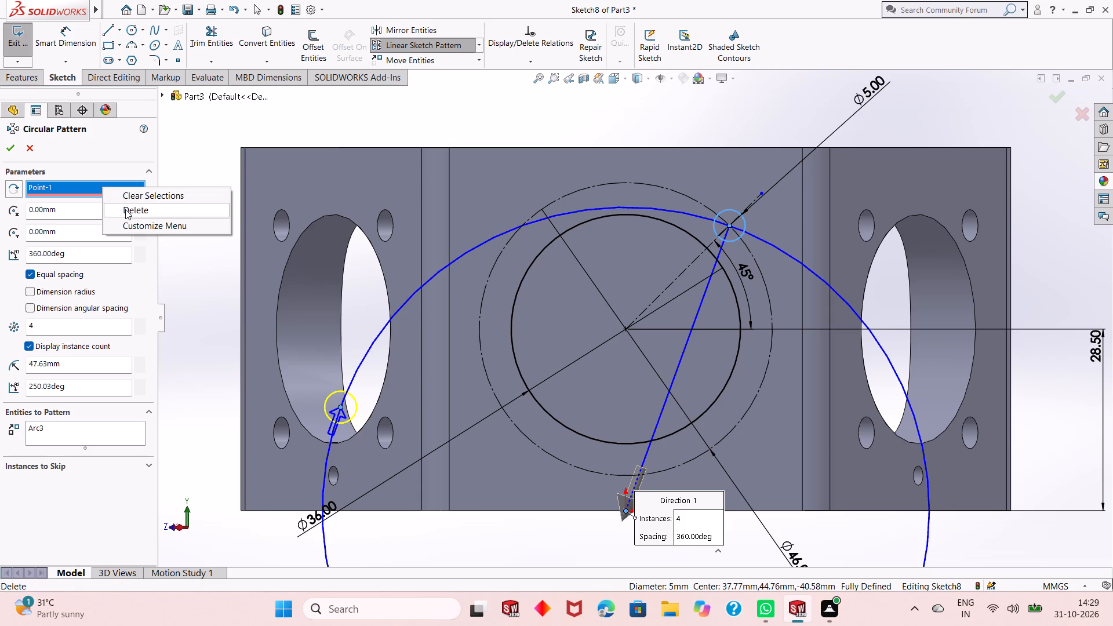
click(627, 333)
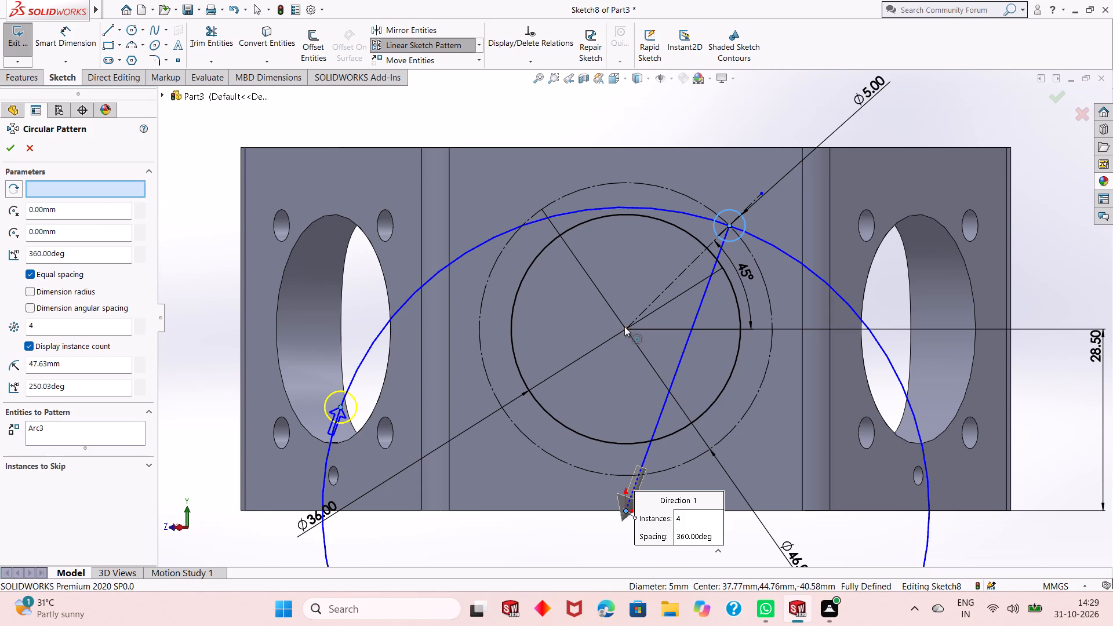
click(624, 326)
click(7, 151)
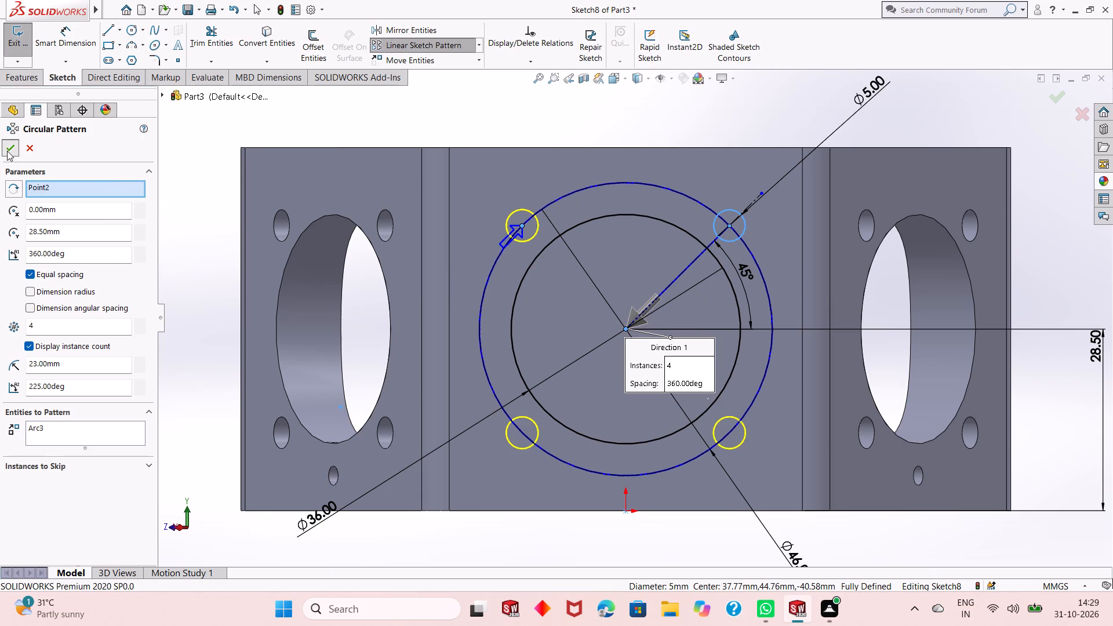
click(660, 119)
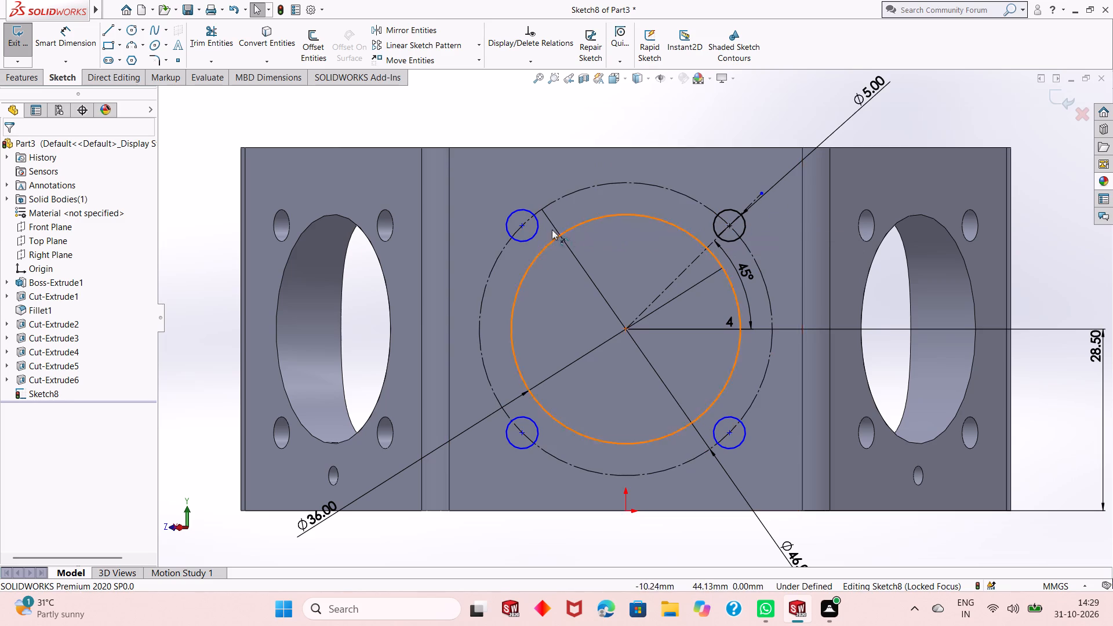
Make the centre of the upper-left patterned circle coincident with the 46 mm construction circle.
click(519, 230)
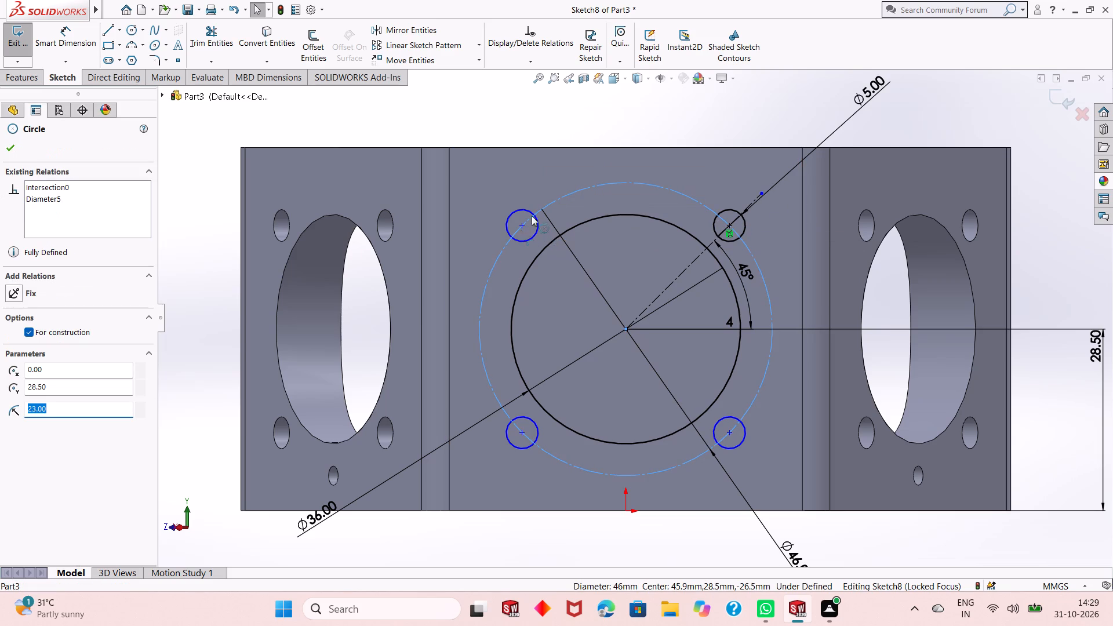
ctrl+click(560, 197)
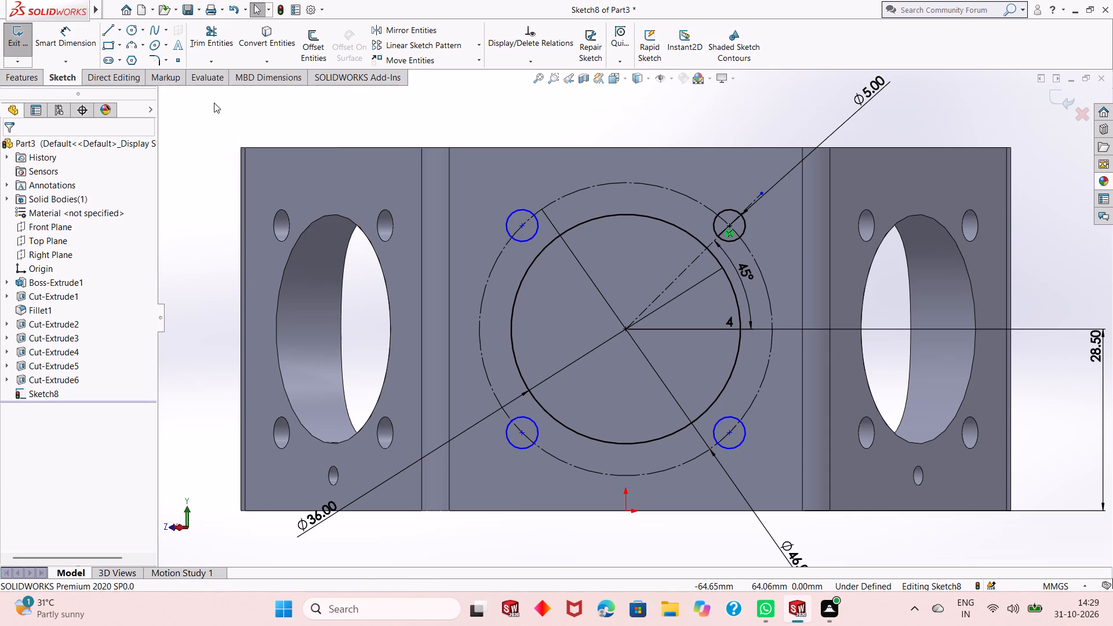
ctrl+click(556, 203)
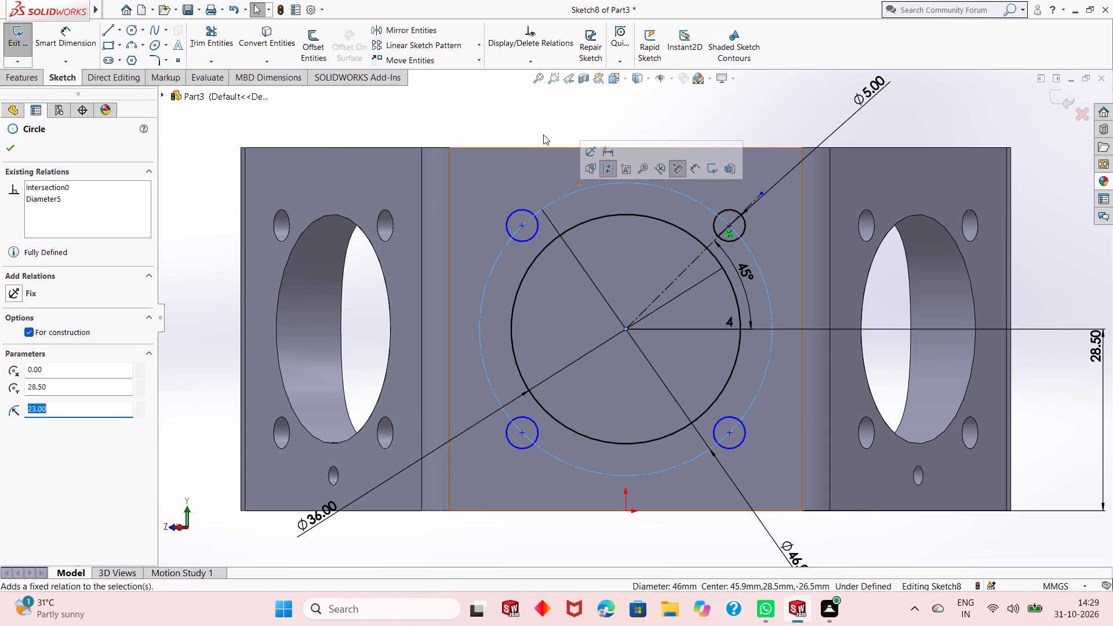
key(Escape)
key(Escape)
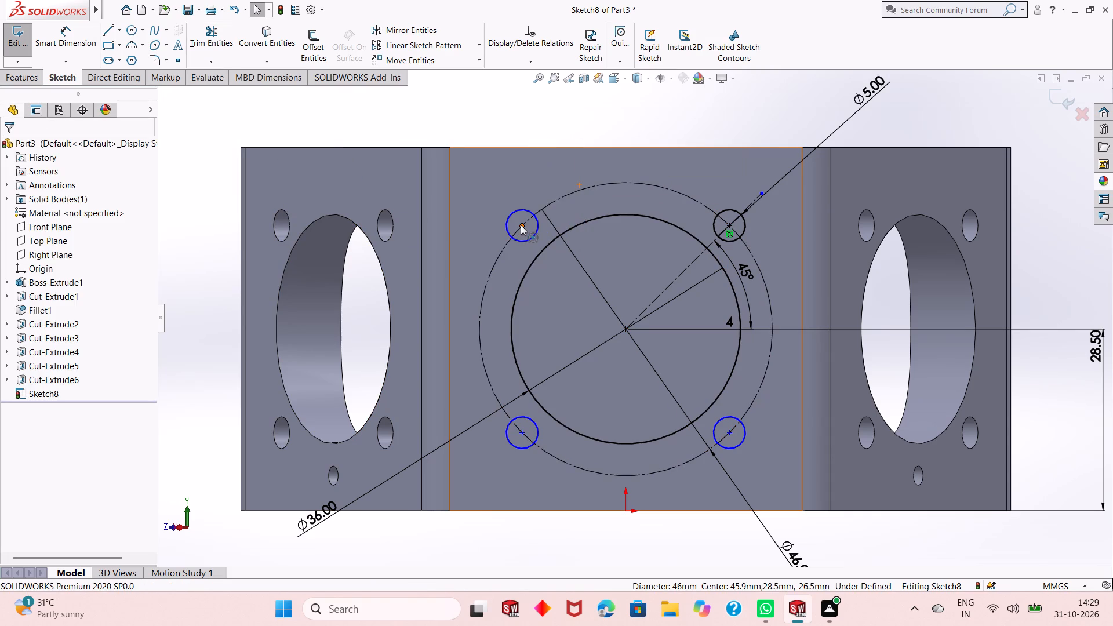
click(521, 225)
ctrl+click(545, 204)
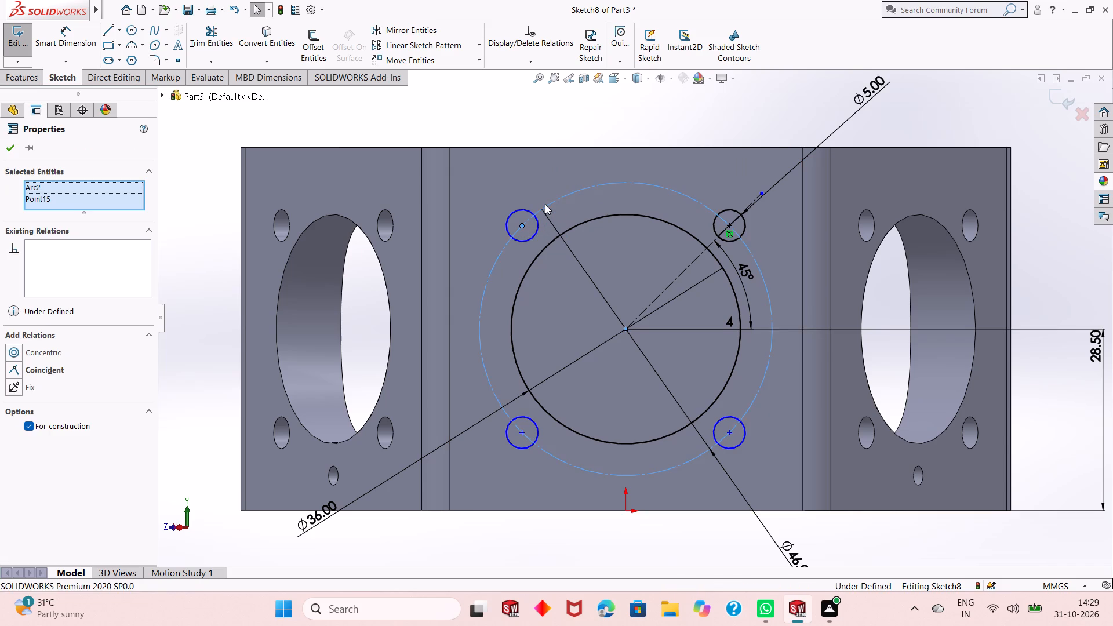
click(602, 150)
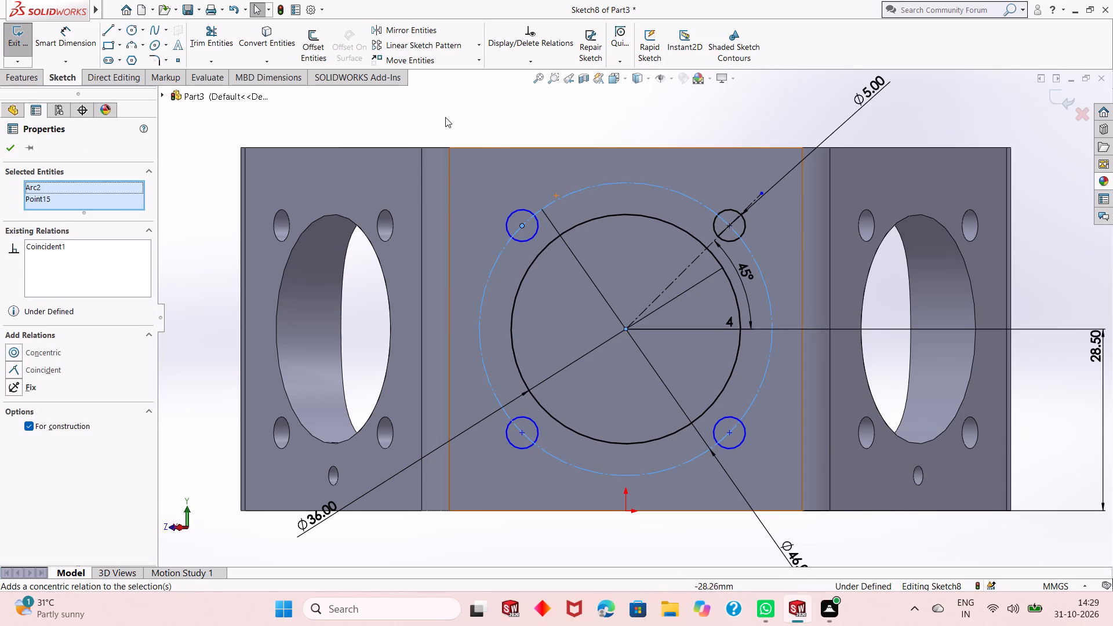
click(445, 117)
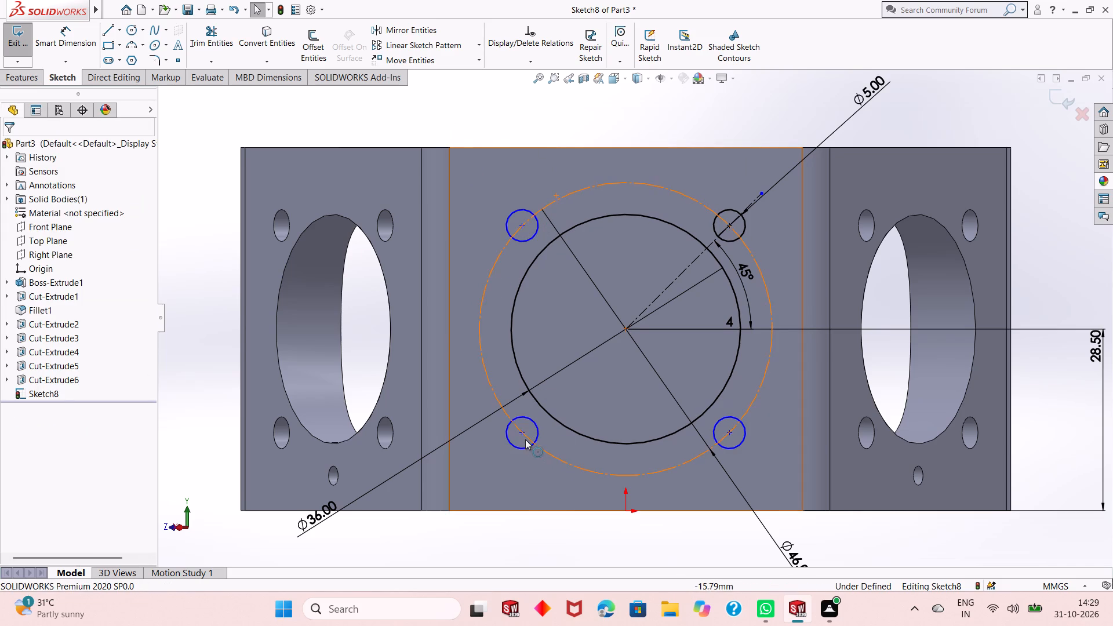
Make the centre of the lower-left patterned circle coincident with the 46 mm construction circle.
click(522, 434)
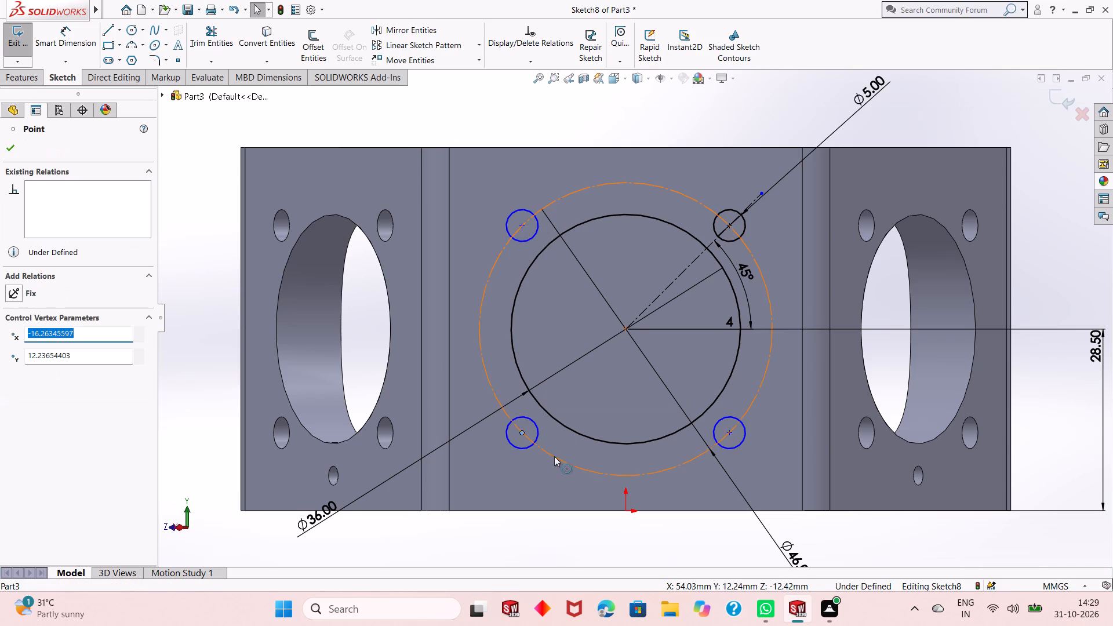
ctrl+click(556, 454)
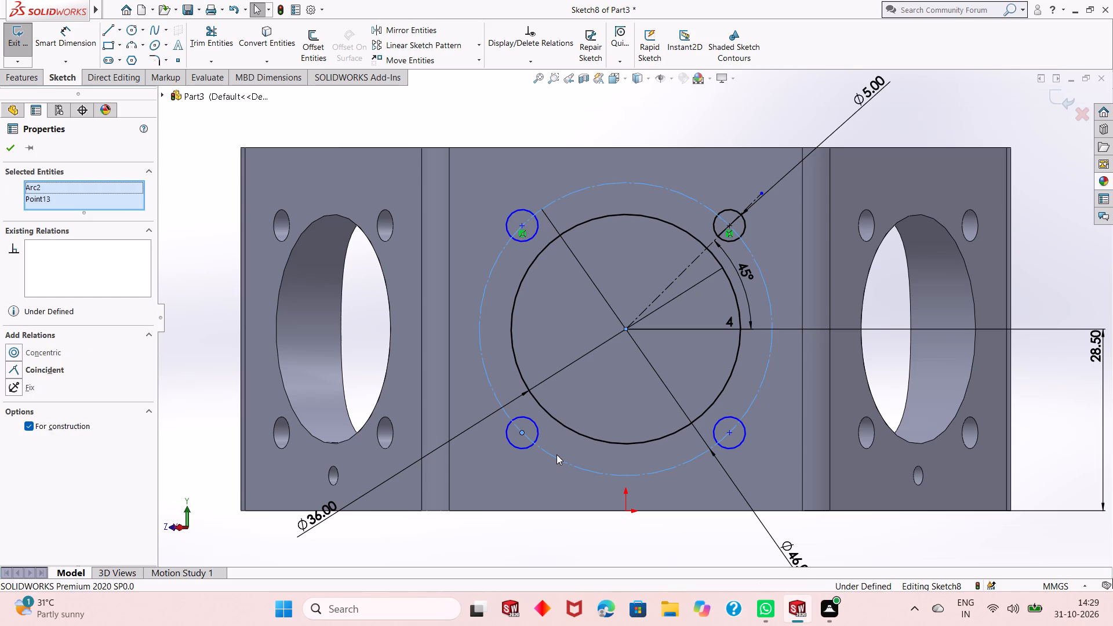
click(23, 370)
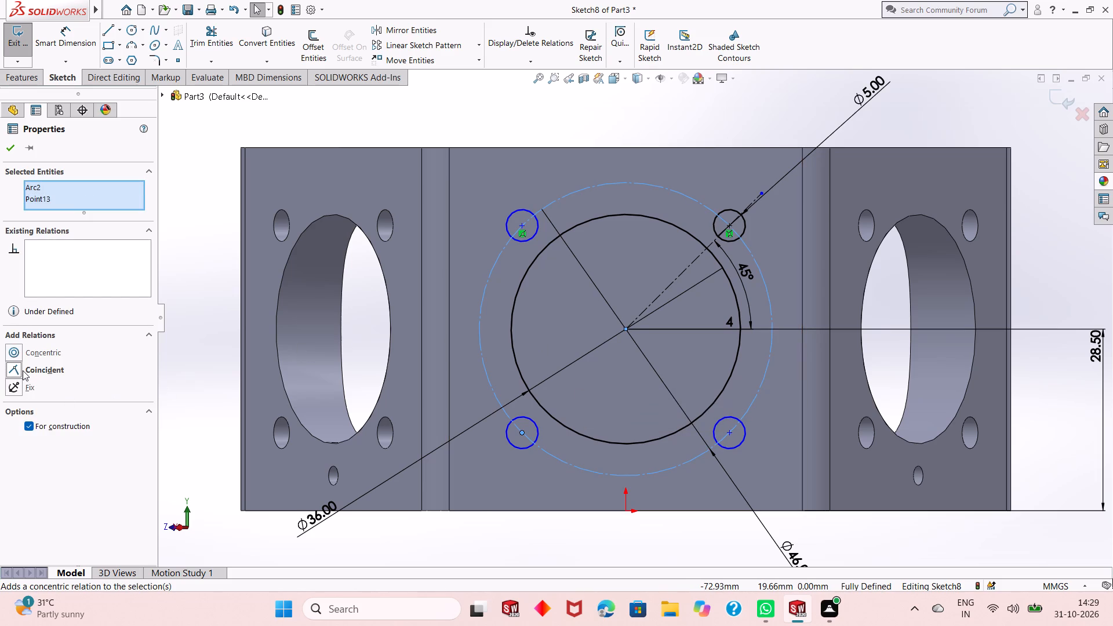
click(9, 153)
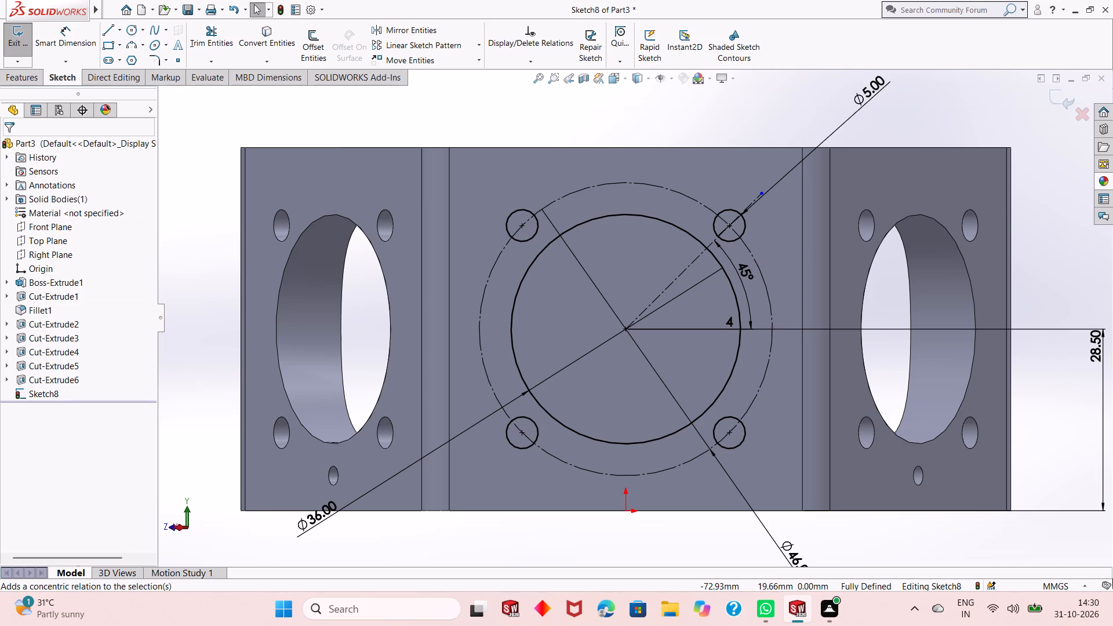
Sketch a circle about 5 mm in diameter centred on the lowest point of the 46 mm construction circle.
click(136, 30)
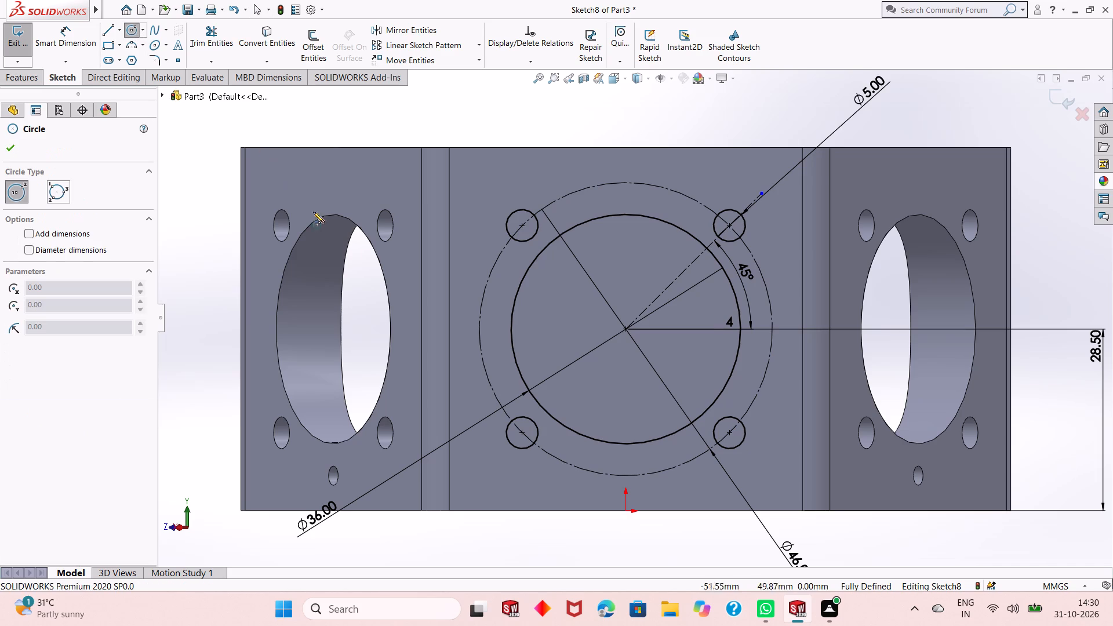
scroll(454, 268, up, 2)
scroll(597, 396, down, 2)
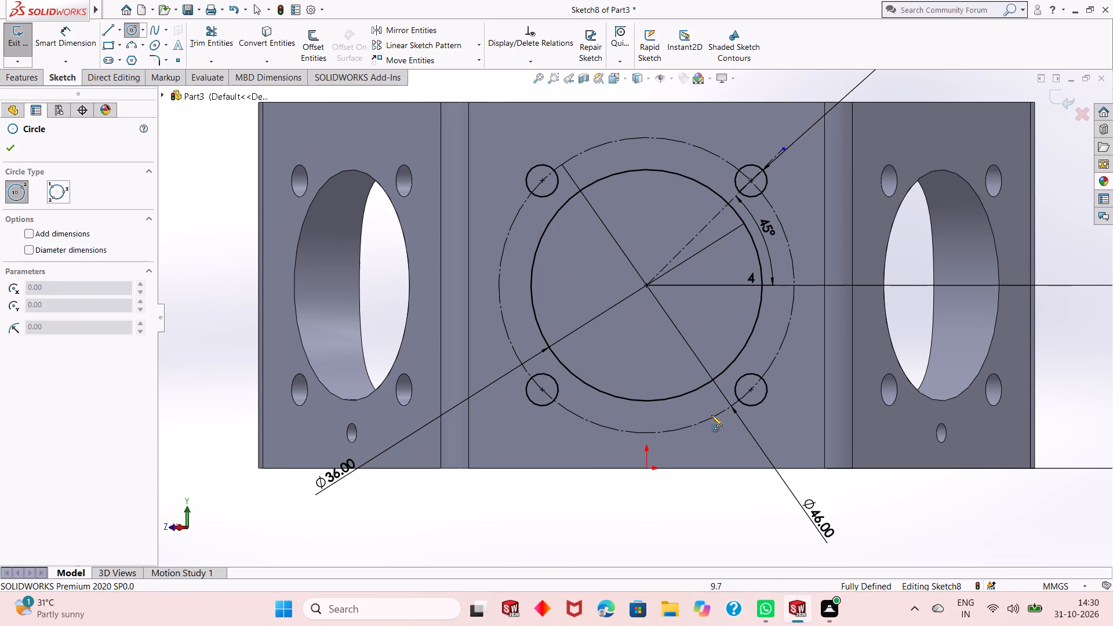
click(645, 432)
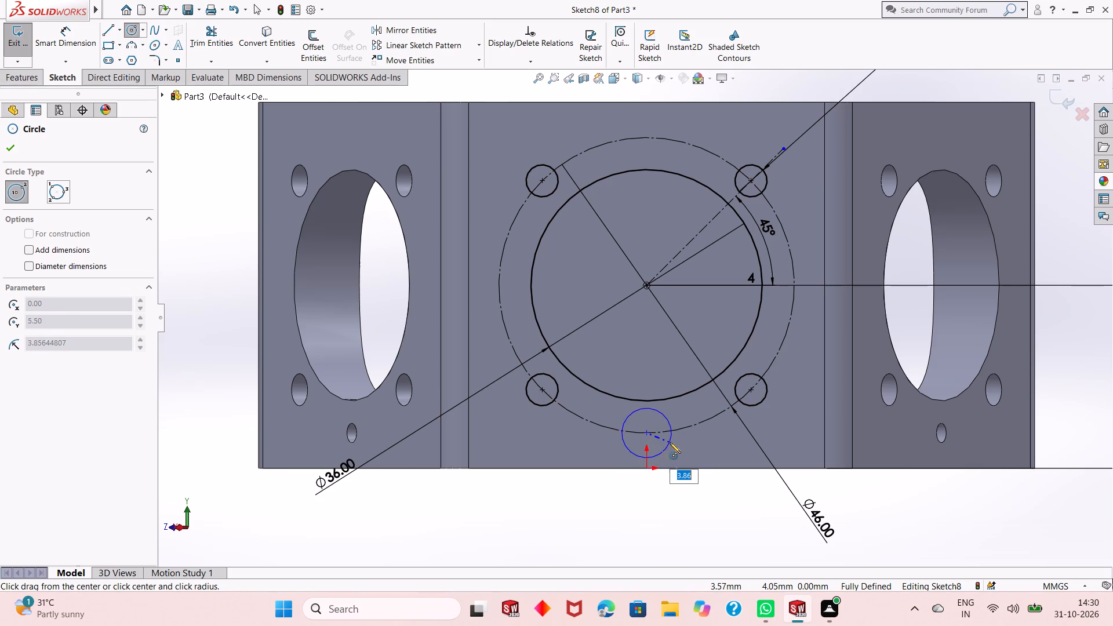
click(659, 443)
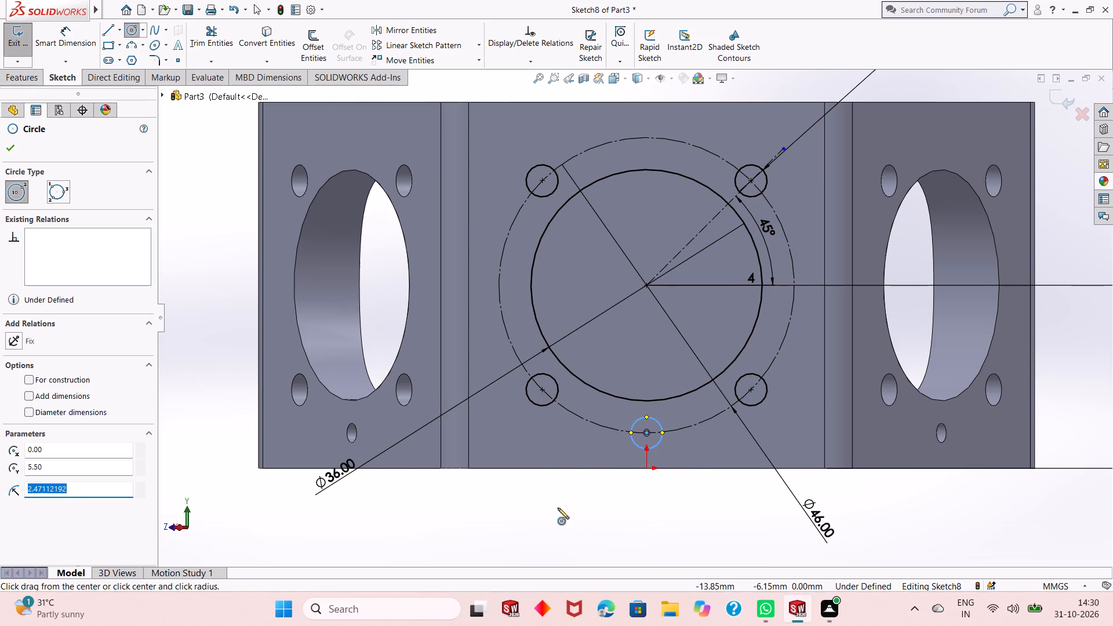
right_click(558, 508)
click(591, 511)
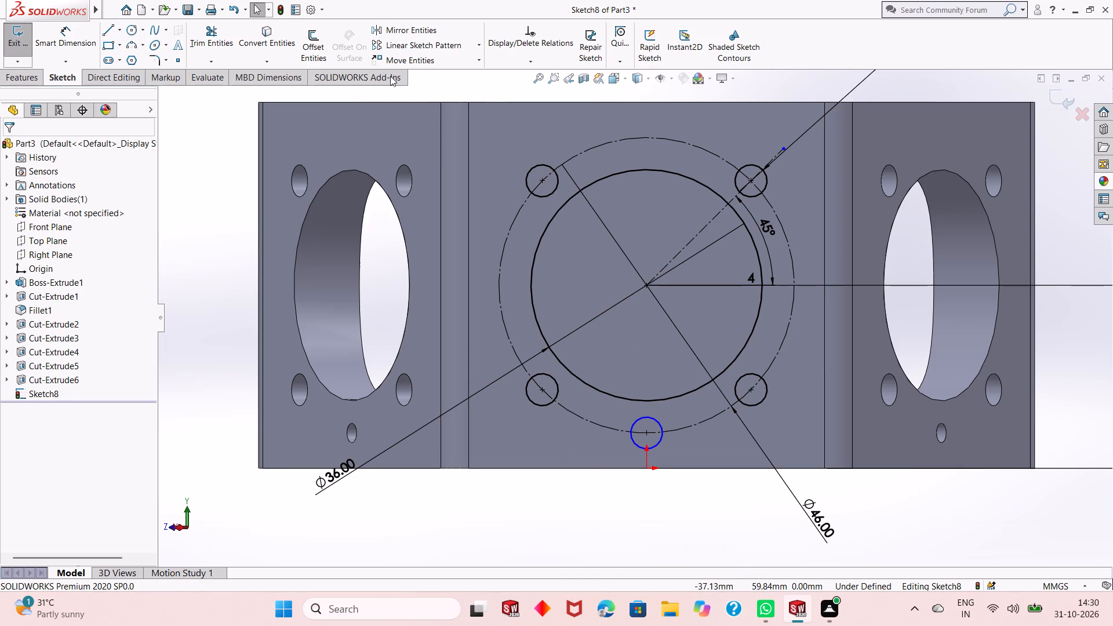
Dimension the circle at the lowest point of the 46 mm construction circle to a 3 mm diameter.
click(75, 41)
click(630, 441)
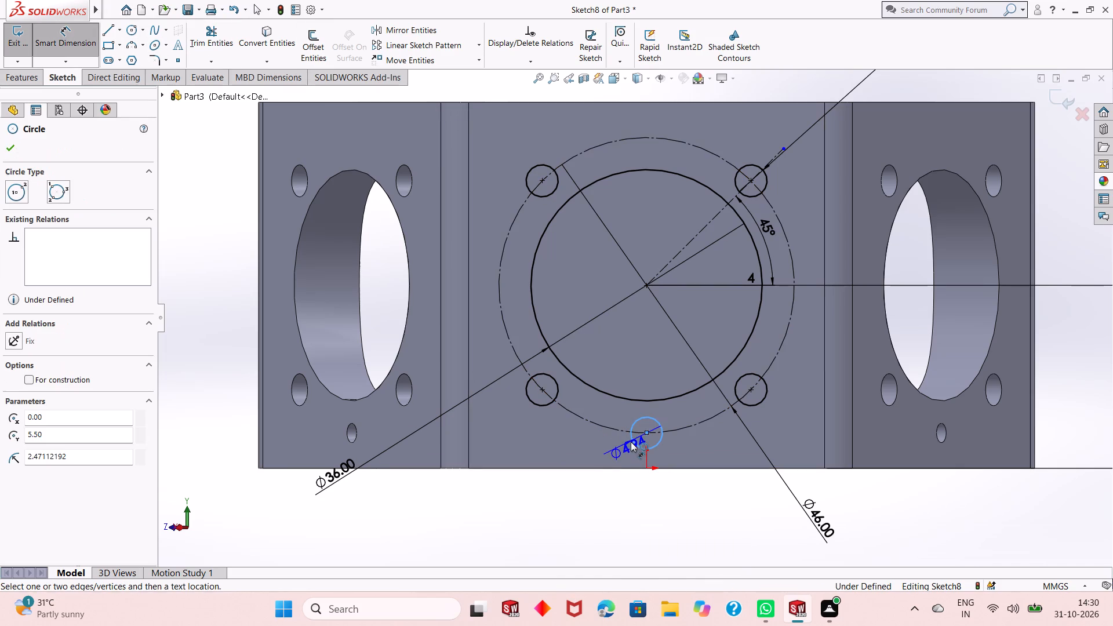
click(559, 529)
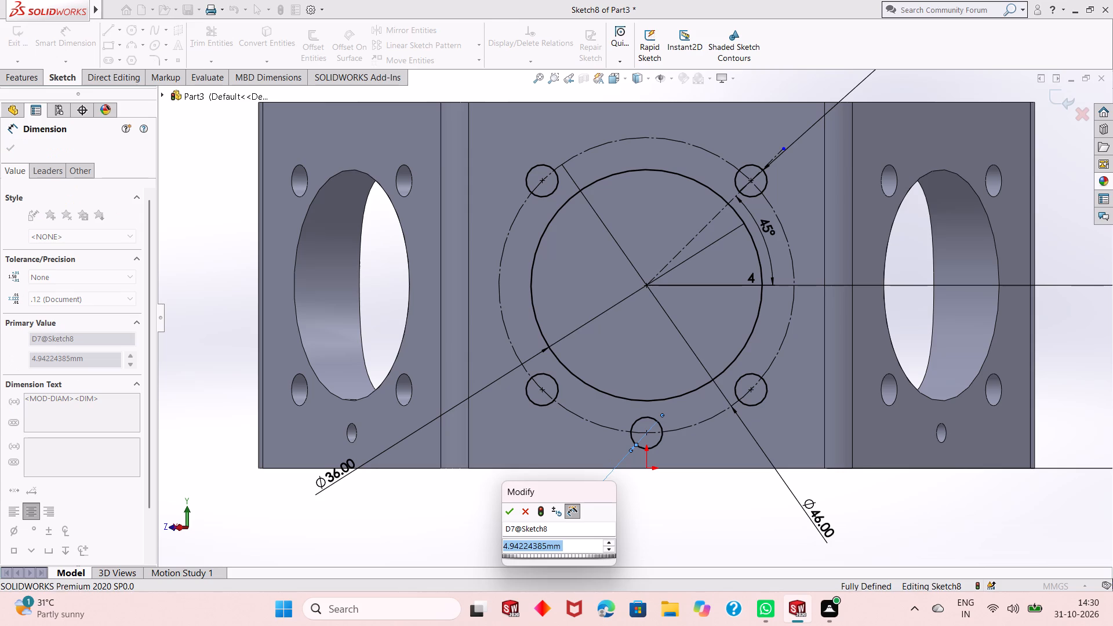
key(3)
key(Return)
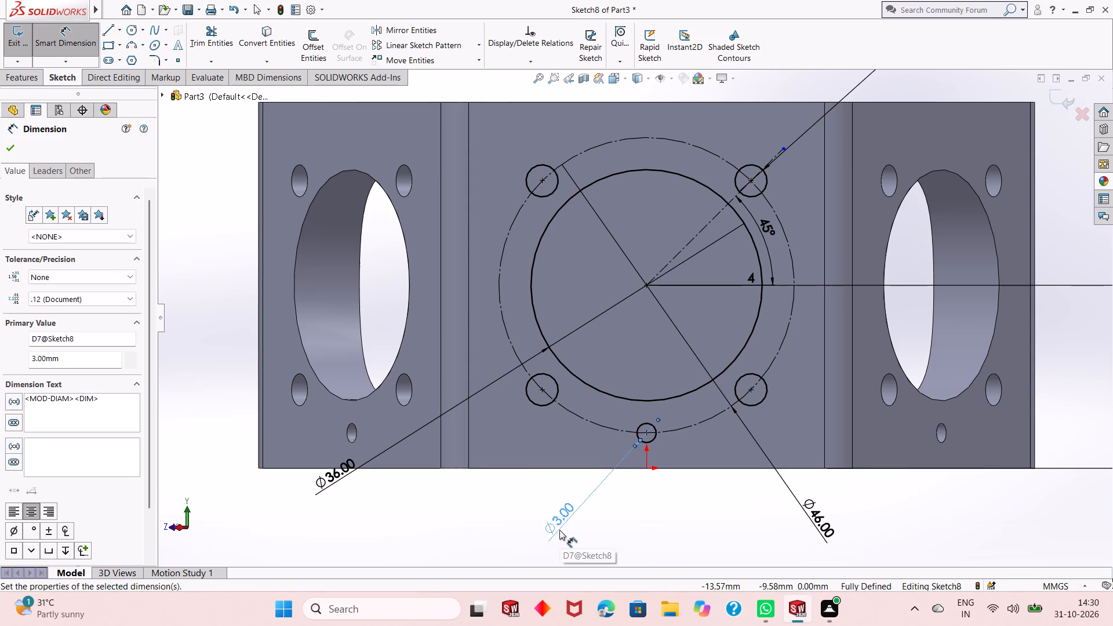
scroll(584, 420, up, 1)
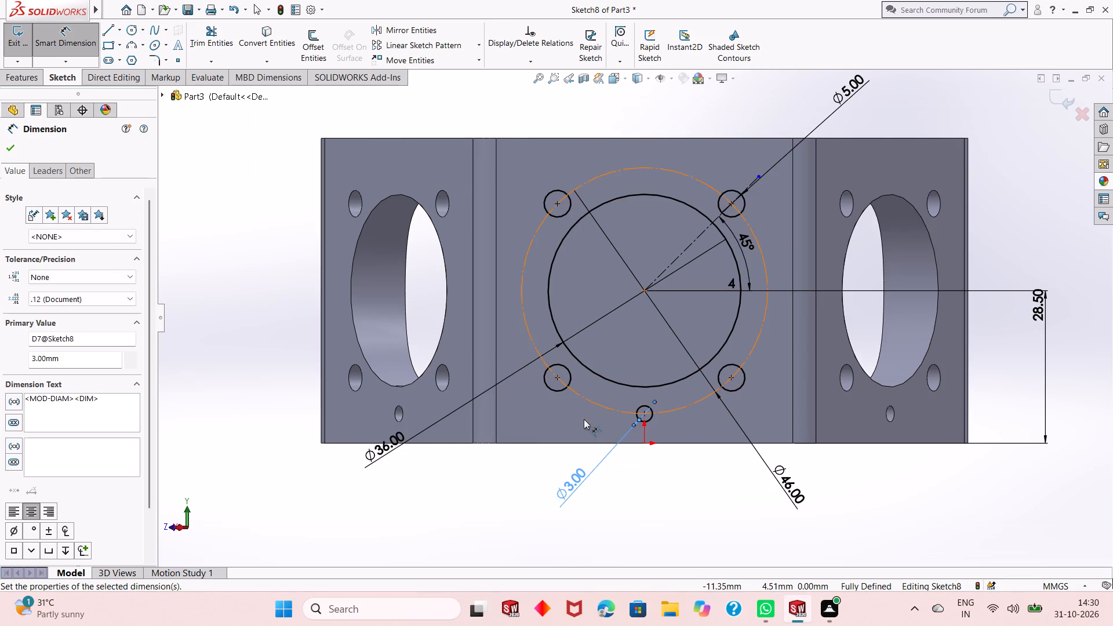
right_click(271, 248)
click(301, 287)
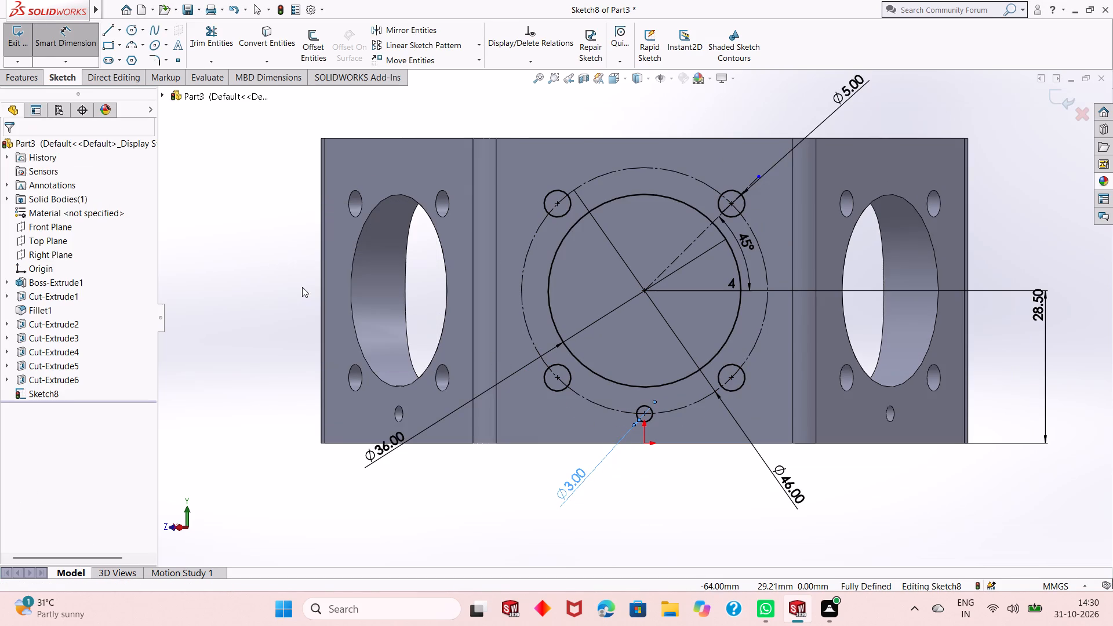
Extrude-cut the side-face hole sketch up to the cylindrical wall of the 90 mm pocket.
click(30, 81)
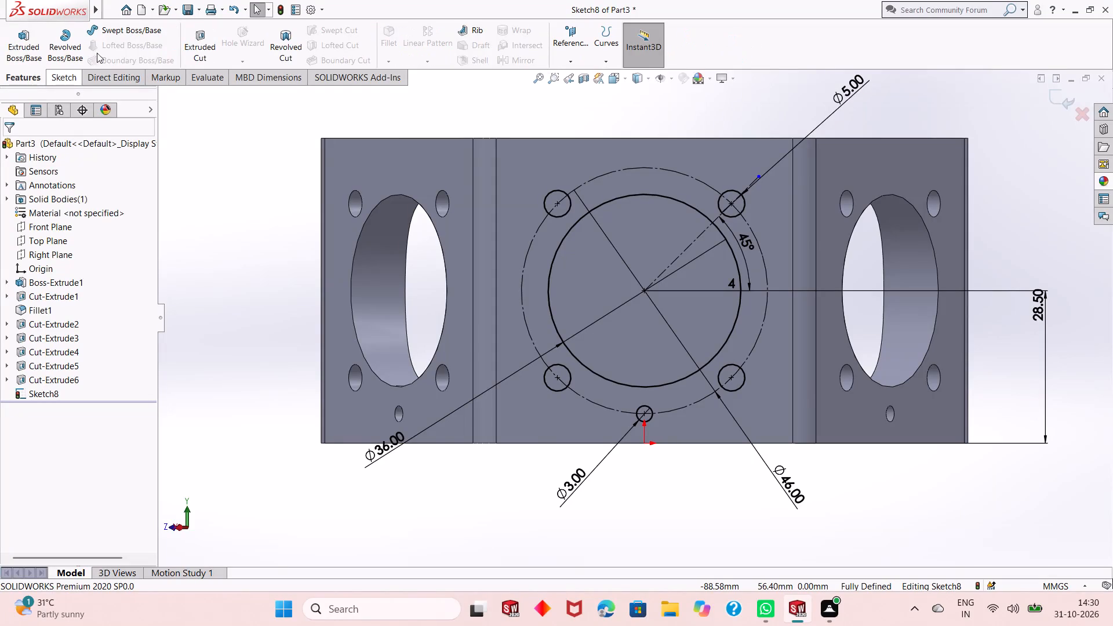
click(201, 49)
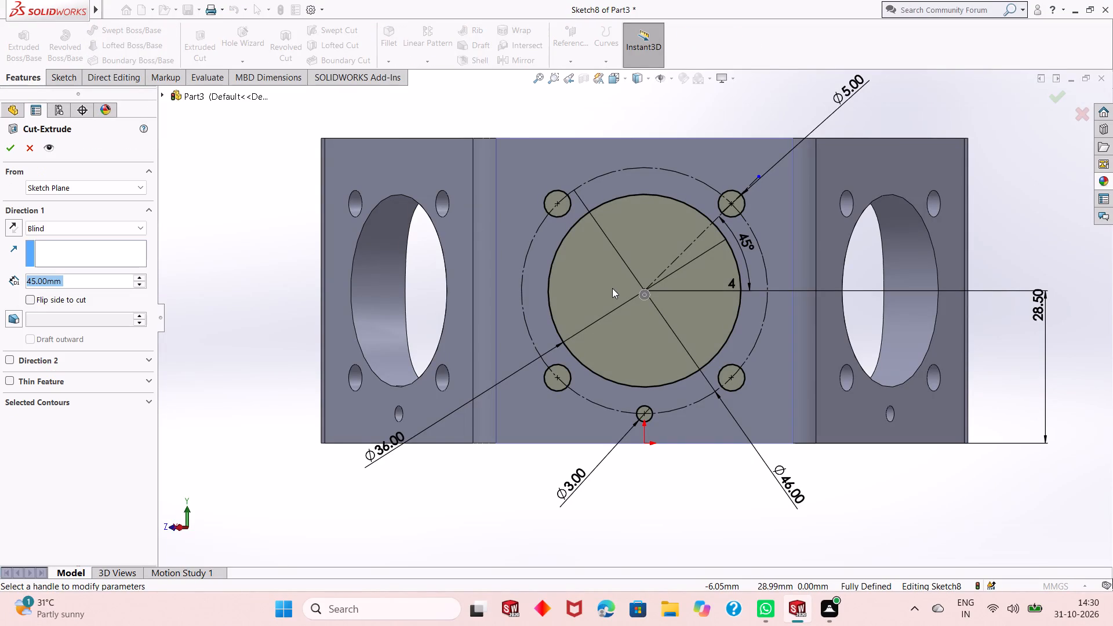
middle_drag(674, 272, 632, 334)
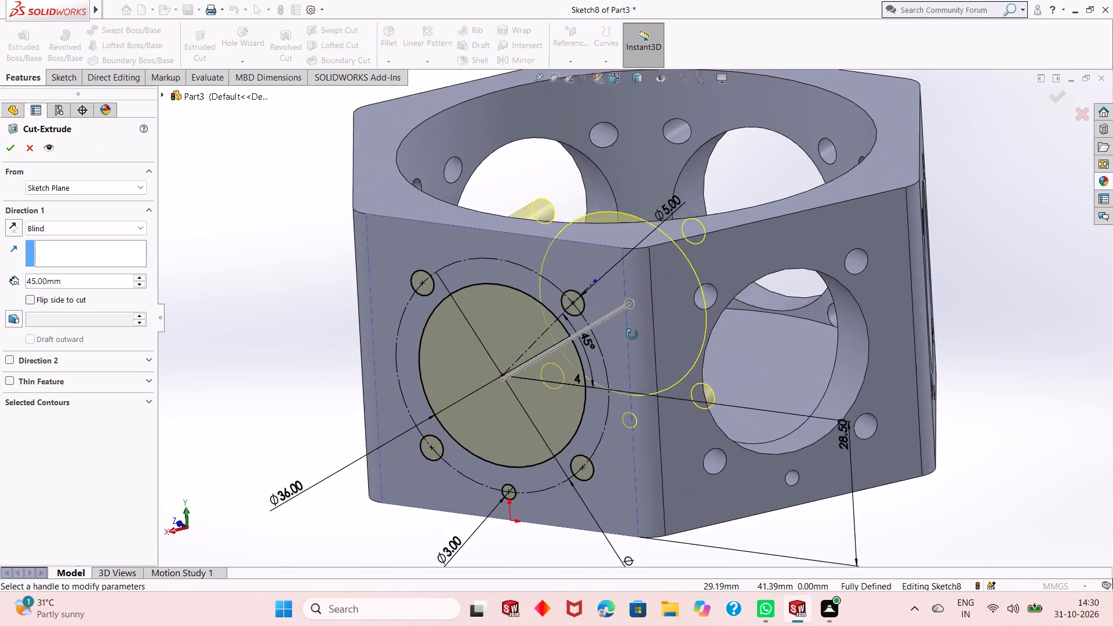
middle_drag(632, 334, 590, 469)
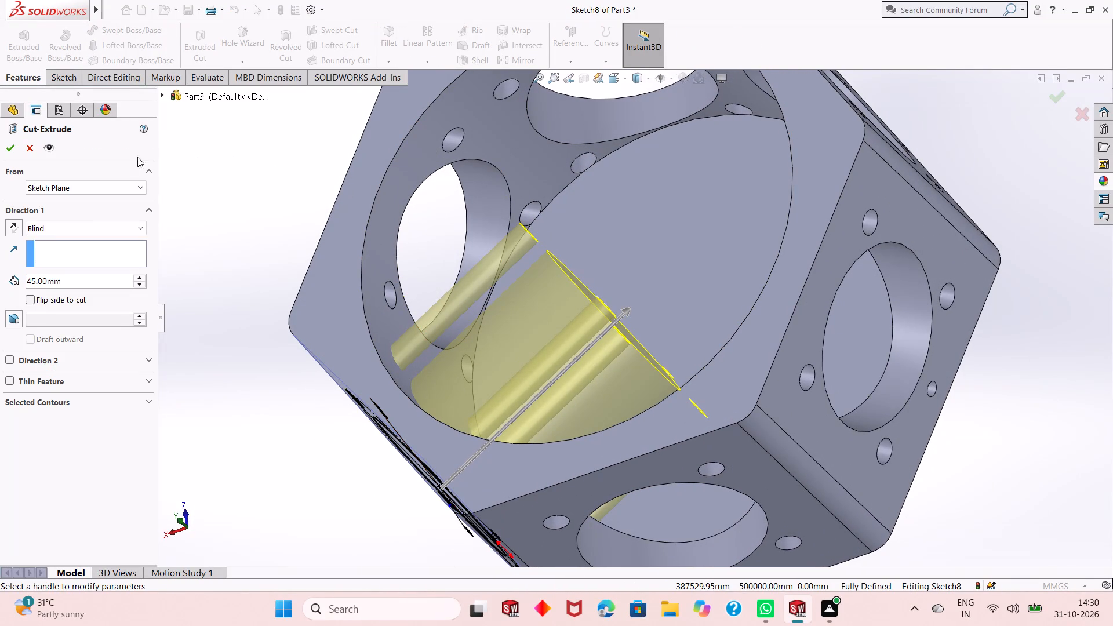
click(78, 232)
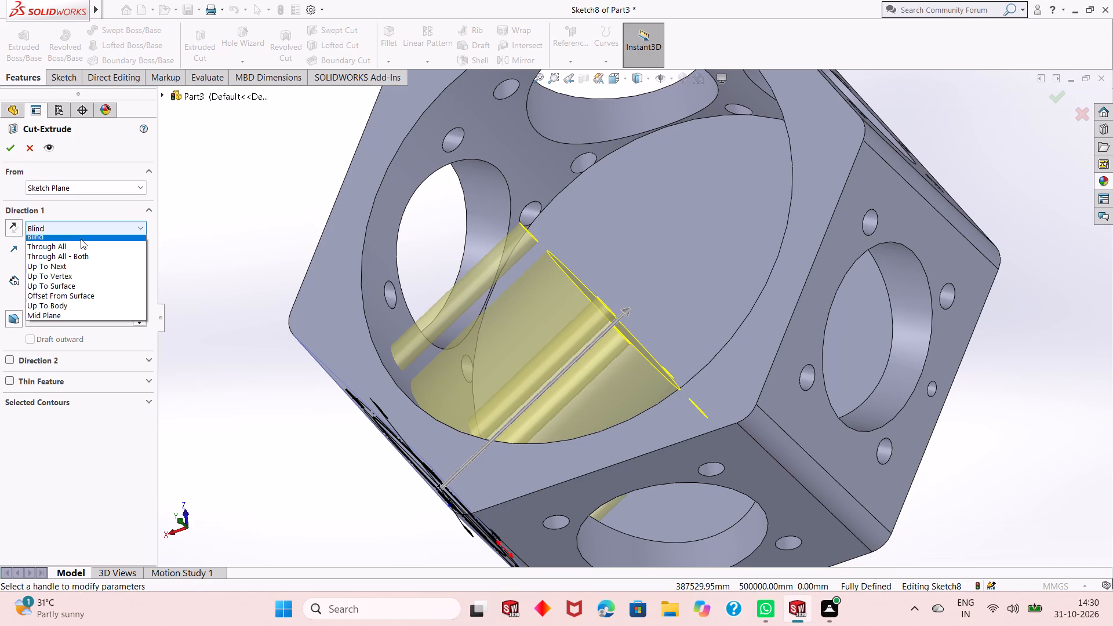
click(82, 289)
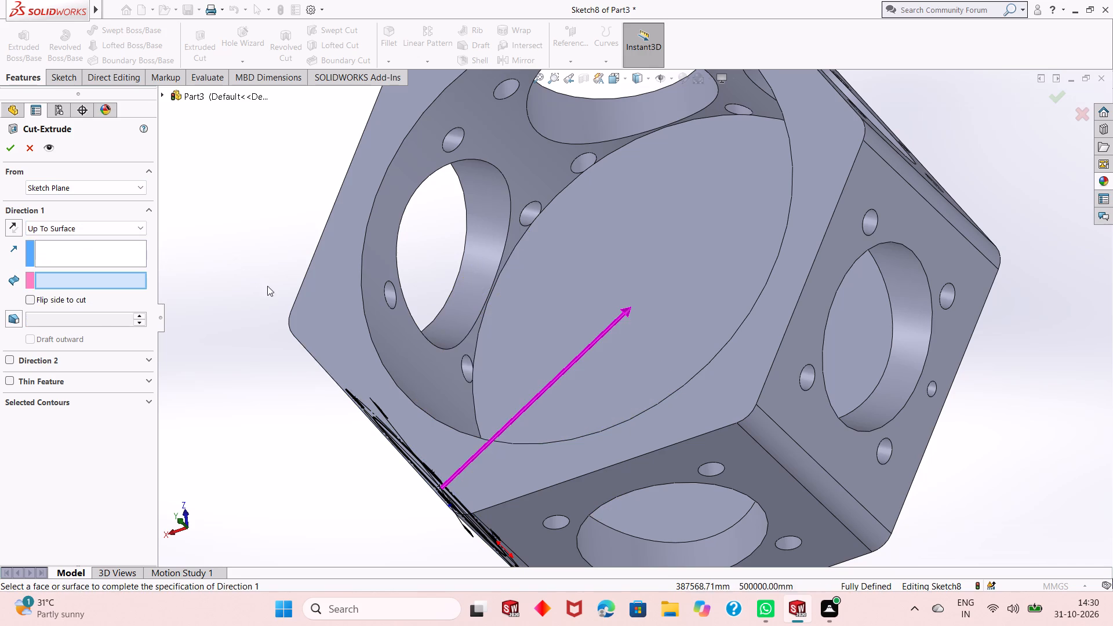
click(397, 350)
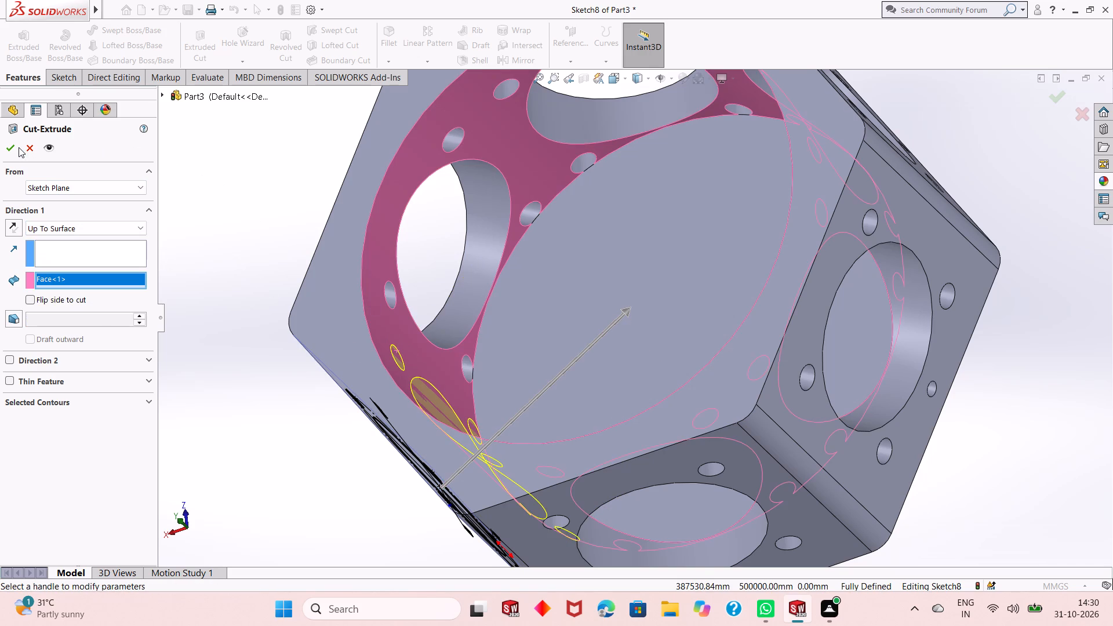
click(17, 148)
click(263, 221)
Examine the part from several angles to check the cut holes on all the side faces.
middle_drag(387, 264, 387, 272)
middle_drag(387, 310, 387, 368)
middle_drag(387, 368, 399, 235)
scroll(452, 279, up, 2)
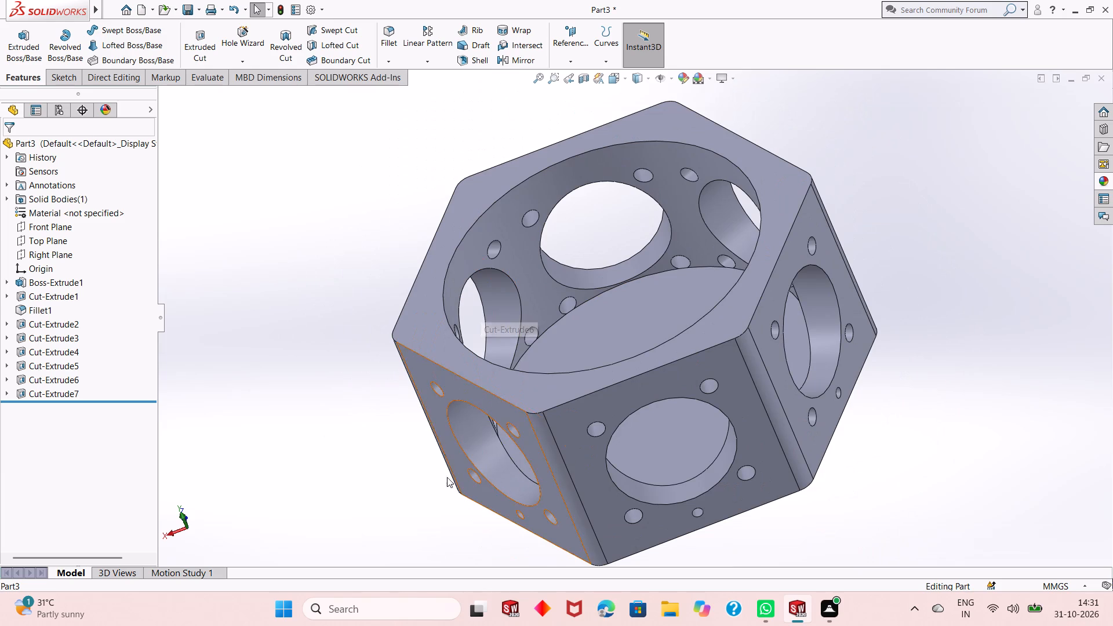
middle_drag(431, 501, 494, 334)
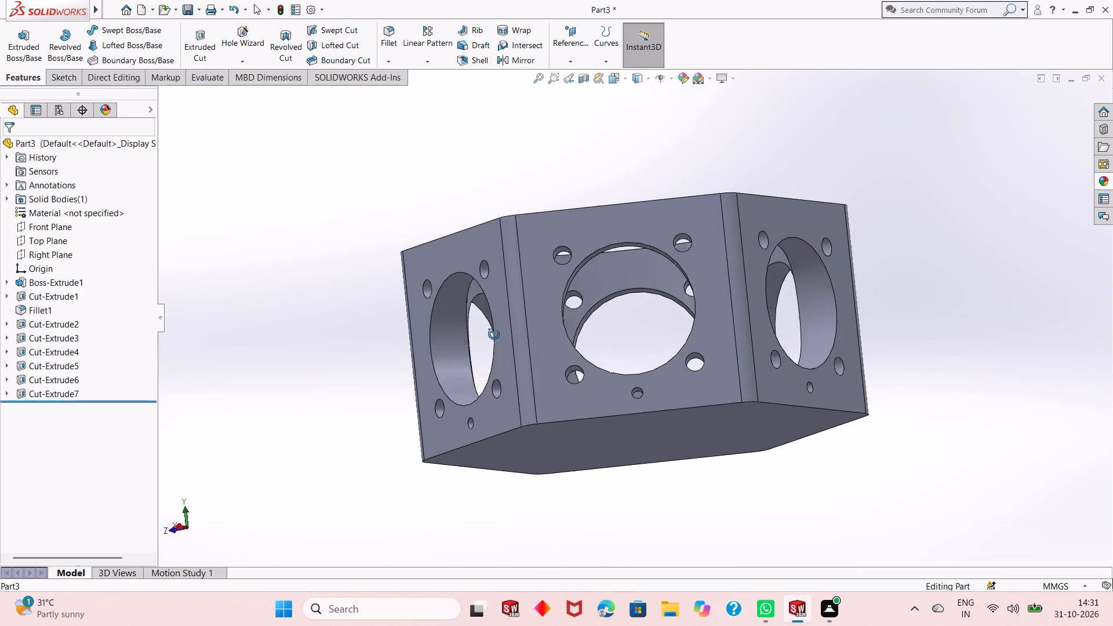
middle_drag(494, 334, 499, 355)
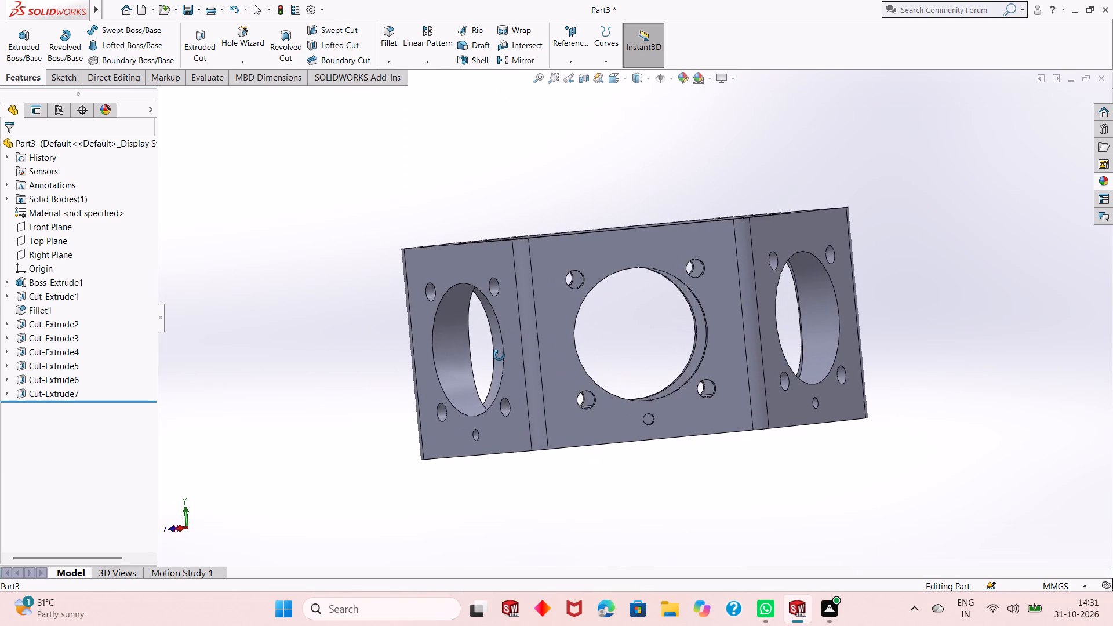
middle_drag(499, 355, 490, 493)
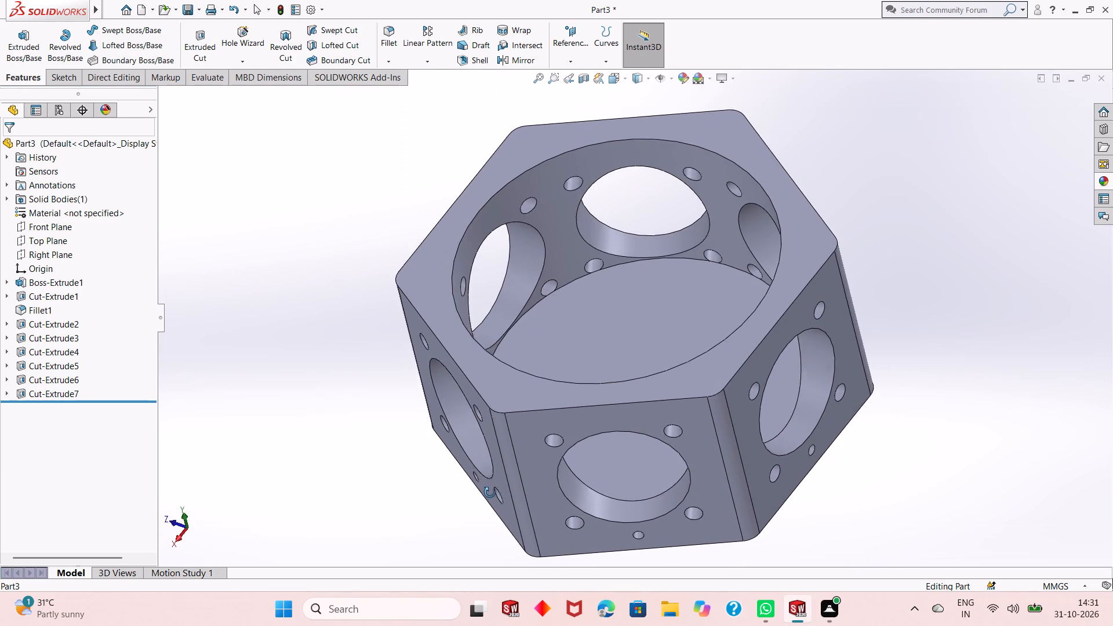
middle_drag(490, 493, 529, 468)
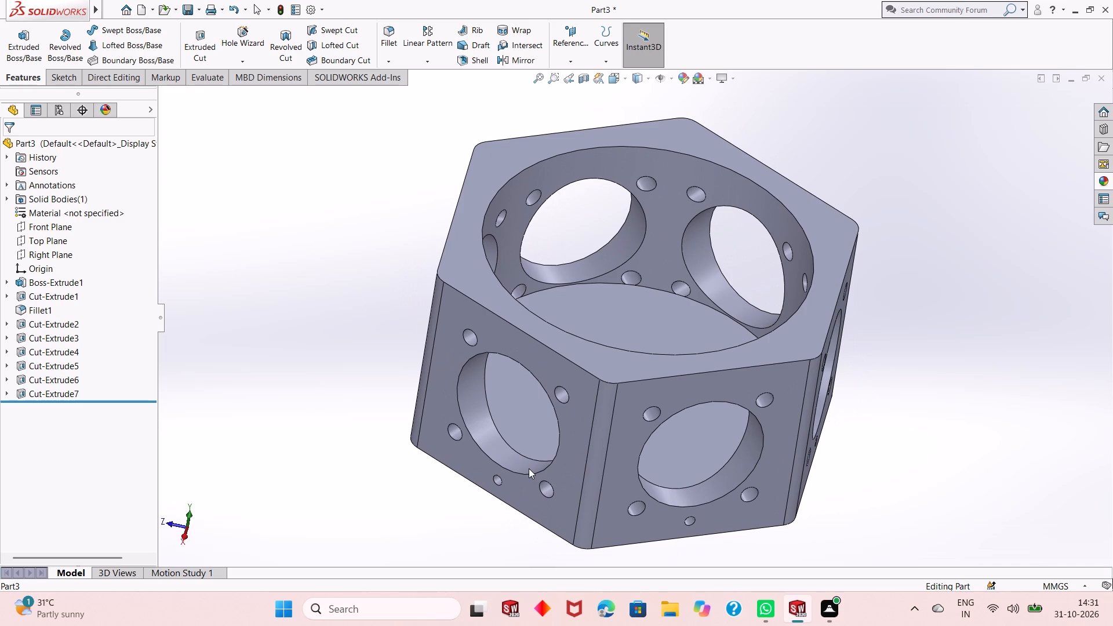
scroll(528, 415, up, 1)
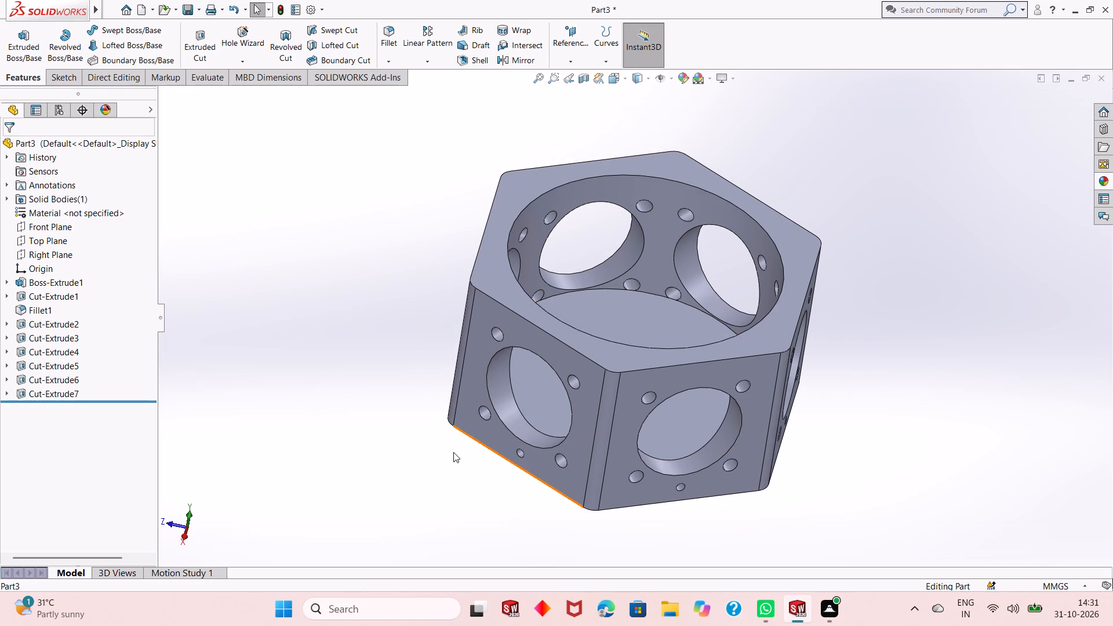
middle_drag(448, 456, 448, 413)
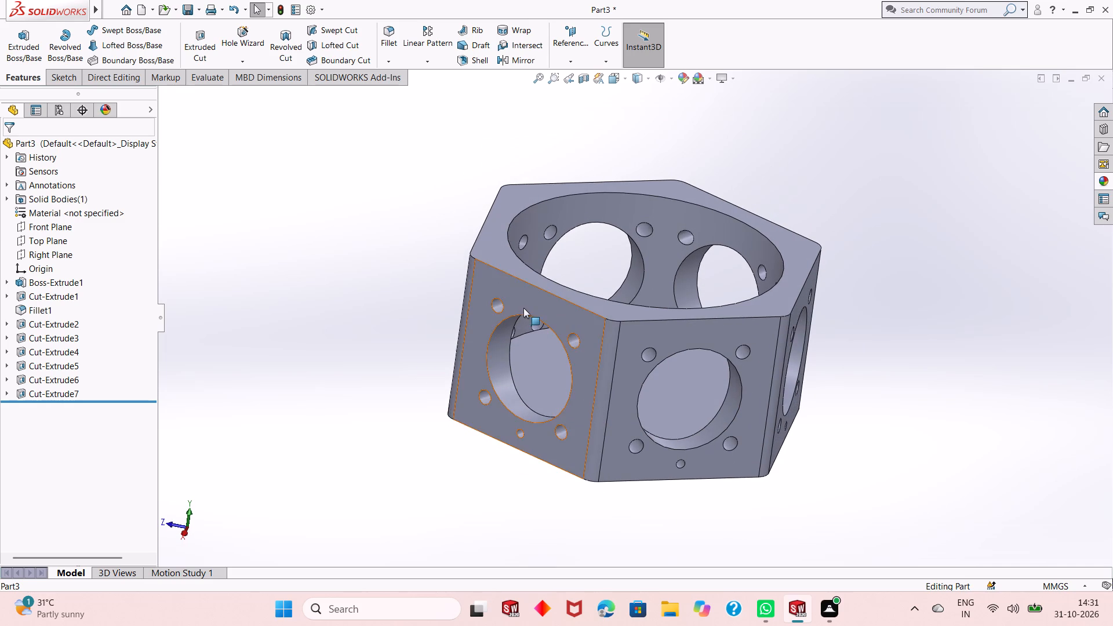
Open a new sketch on the circular floor of the 90 mm pocket, viewed face-on.
middle_drag(524, 308, 505, 492)
click(595, 337)
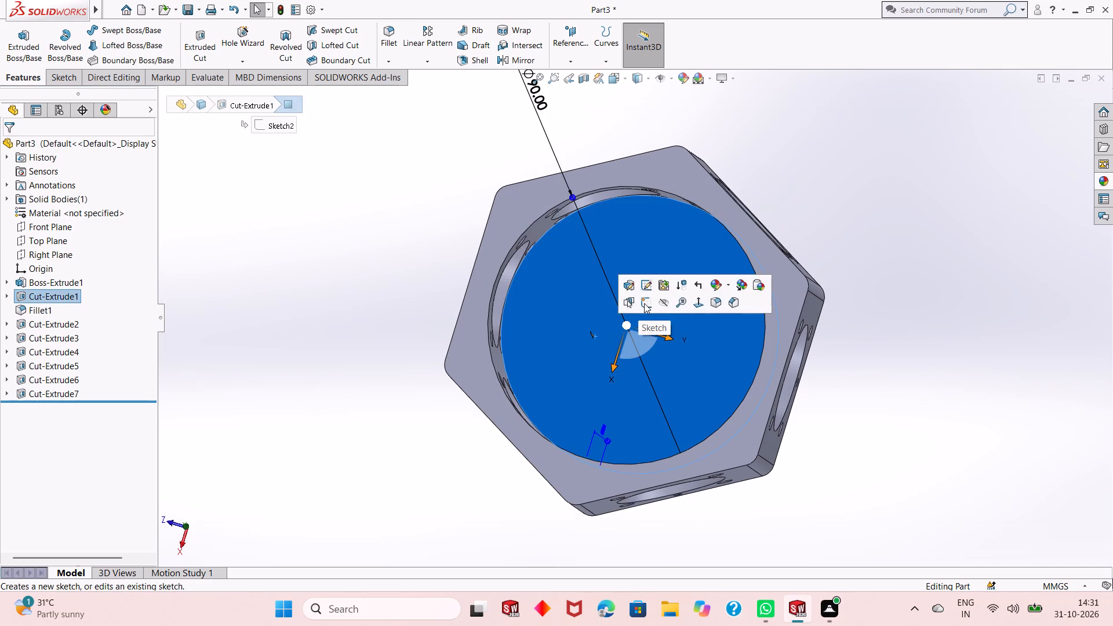
click(645, 302)
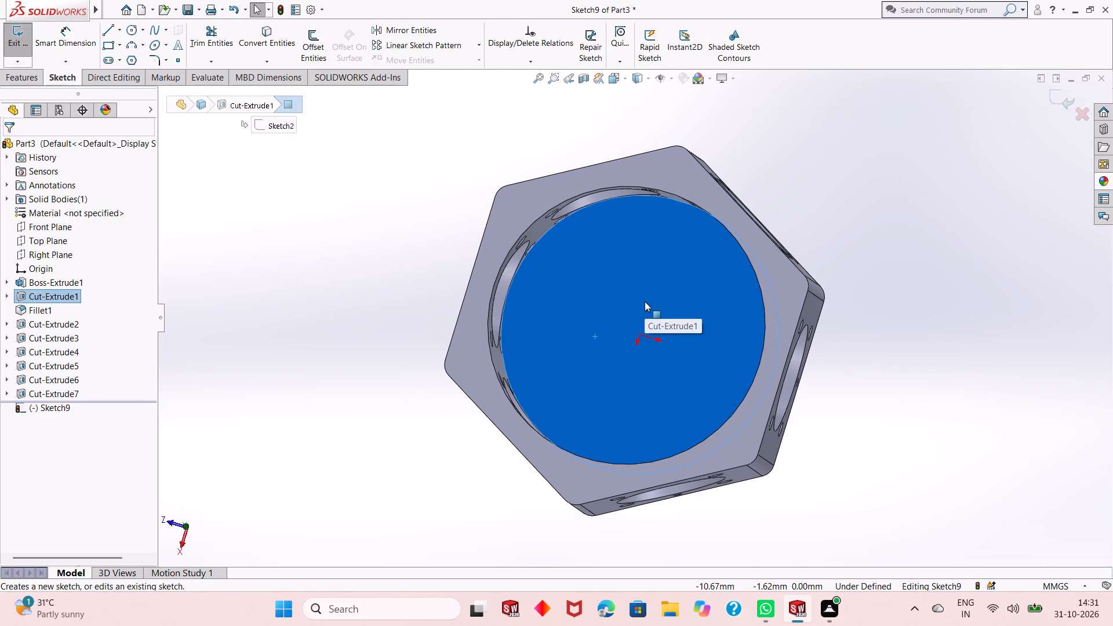
key(ctrl+8)
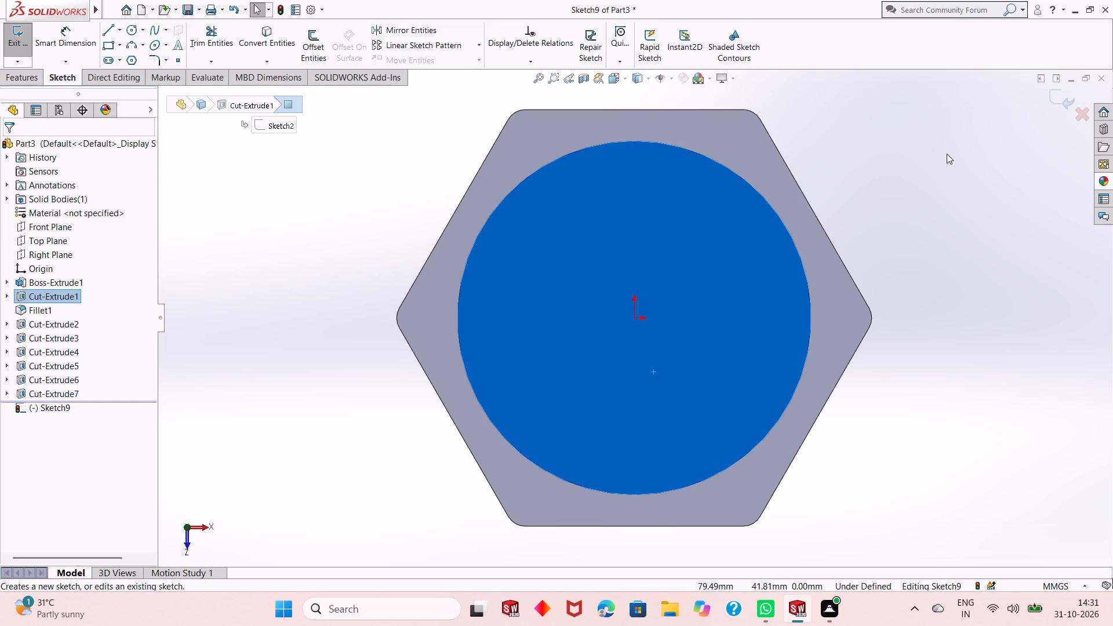
click(947, 154)
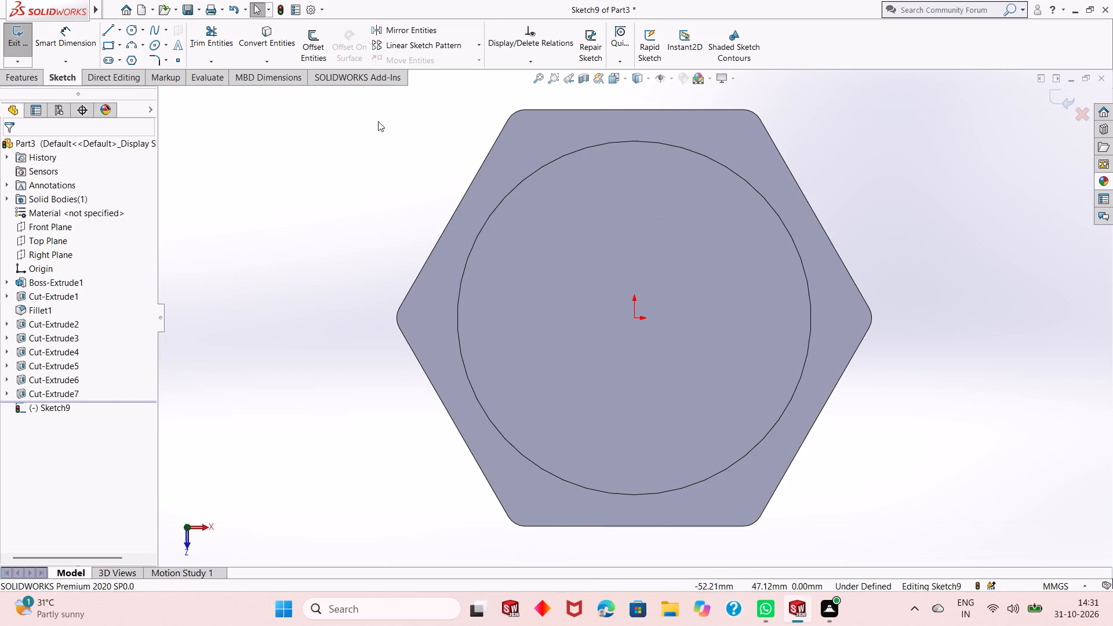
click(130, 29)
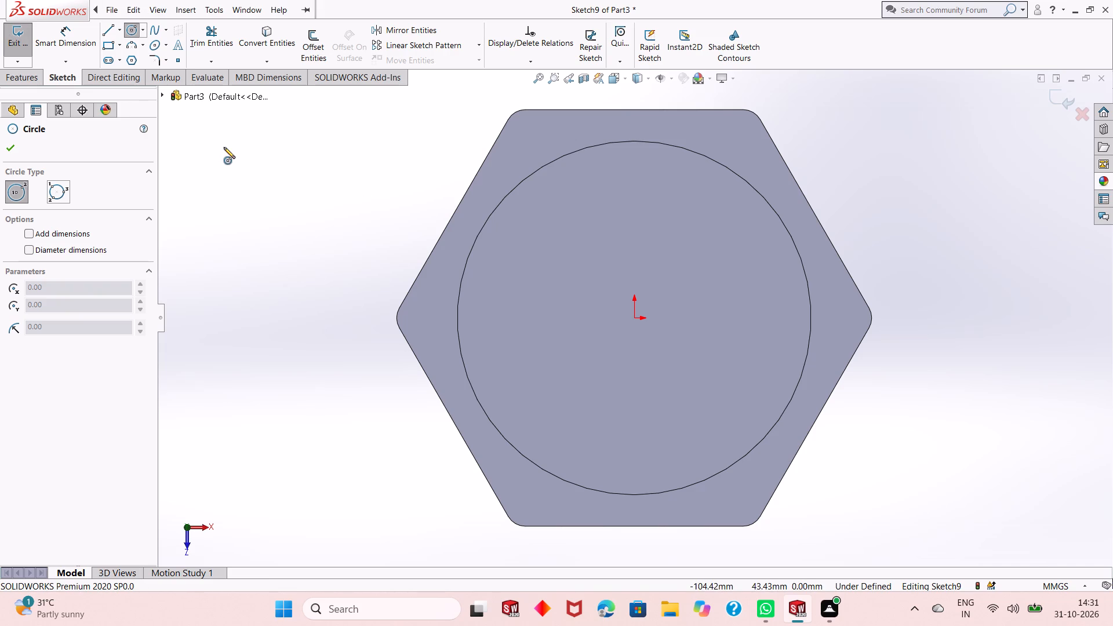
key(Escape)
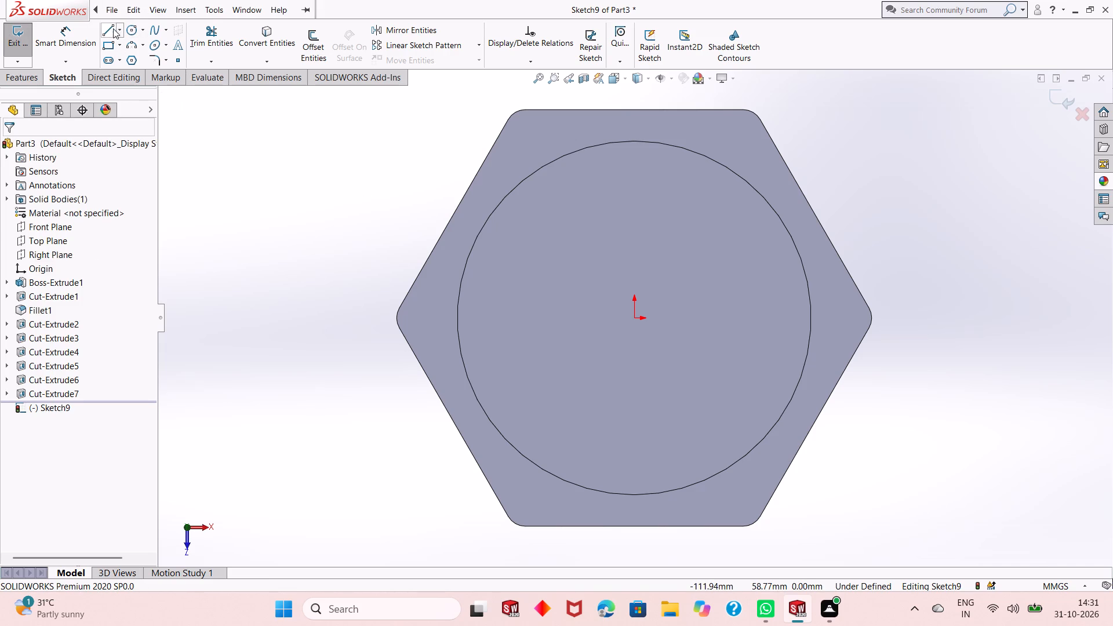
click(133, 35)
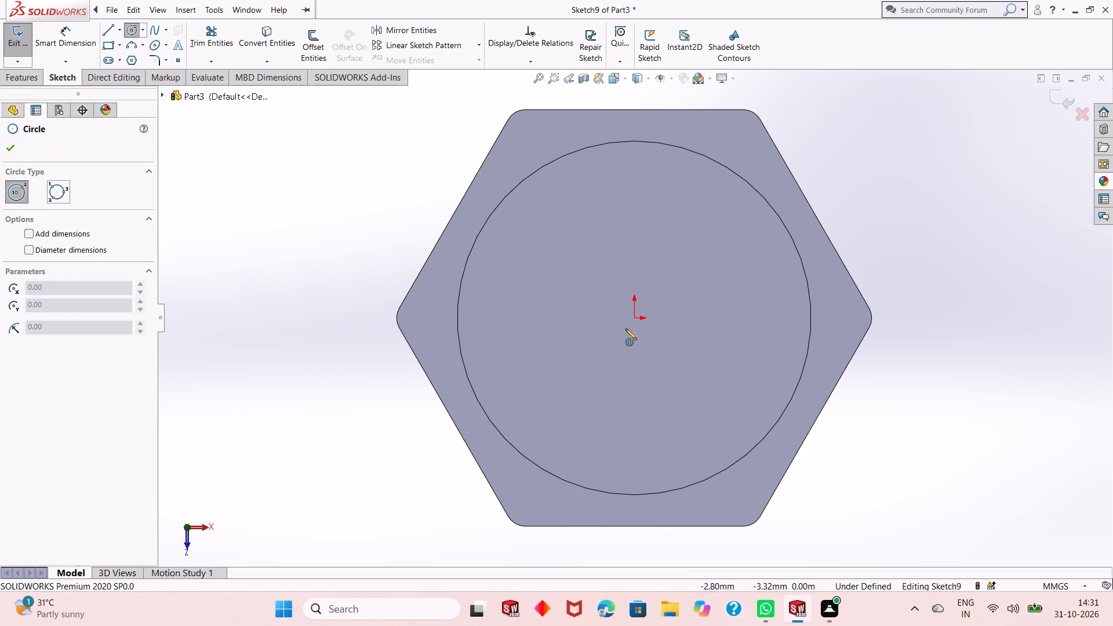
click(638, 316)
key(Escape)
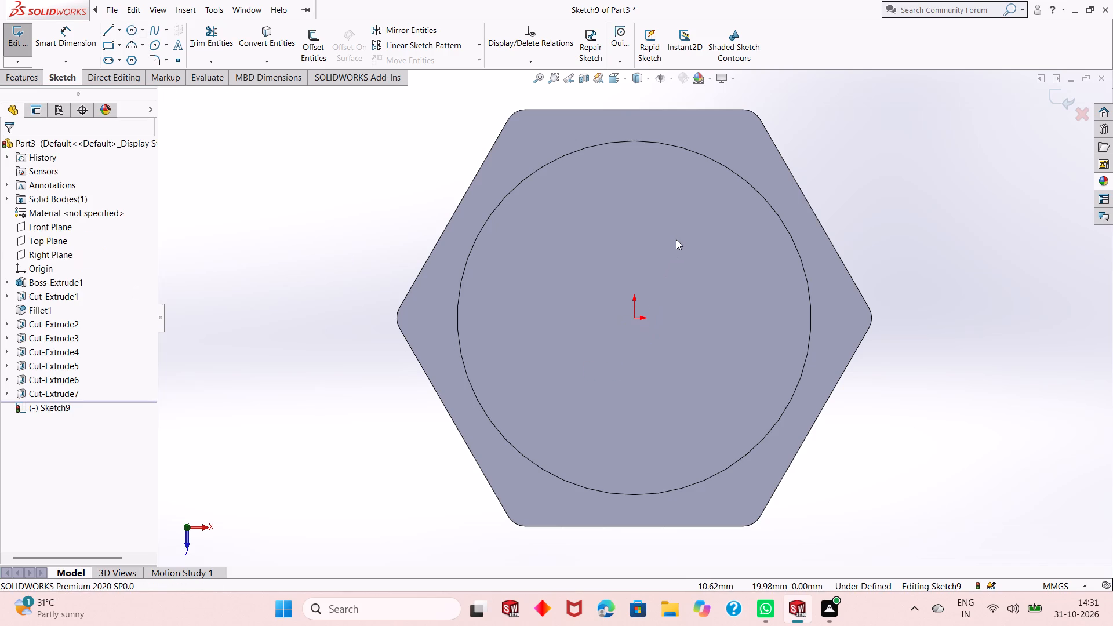
Sketch a circle about 77 mm in diameter centred on the origin of the pocket floor.
click(132, 26)
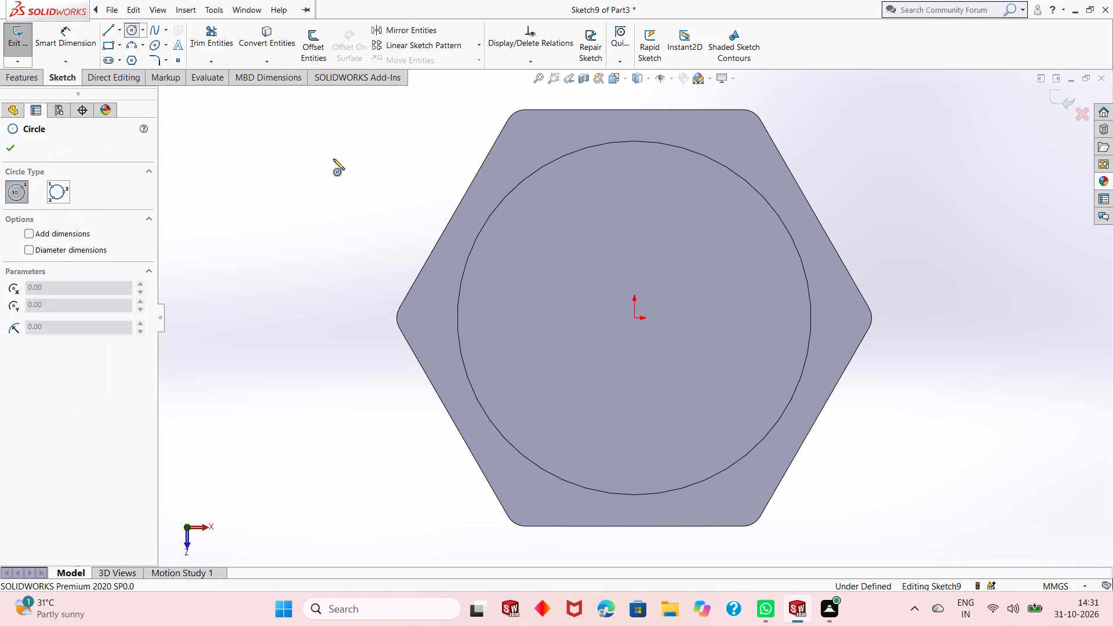
click(635, 319)
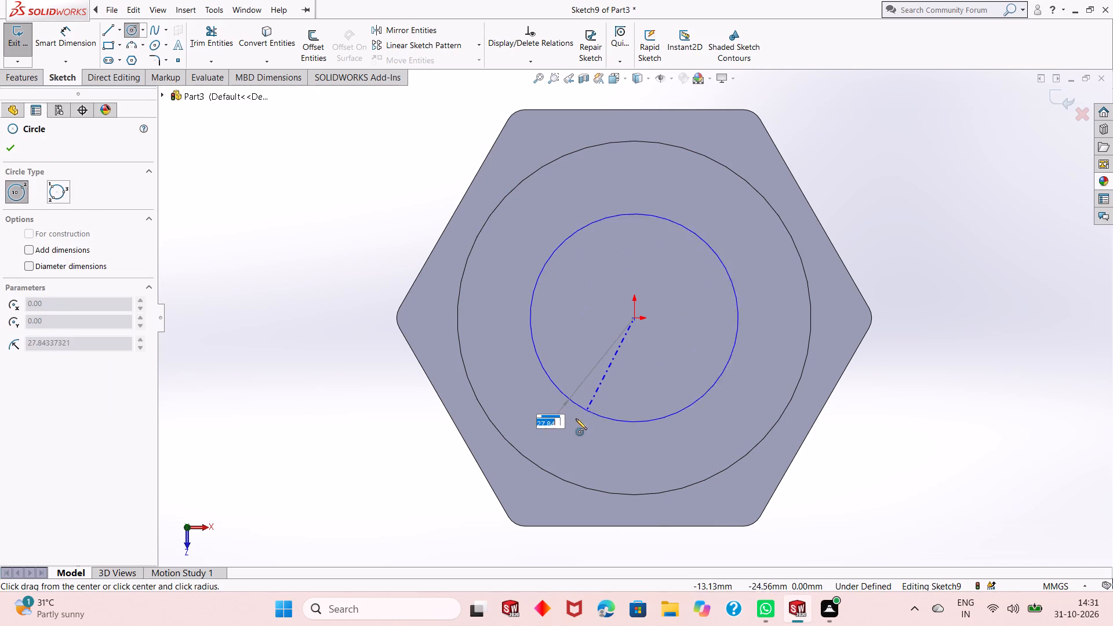
click(532, 430)
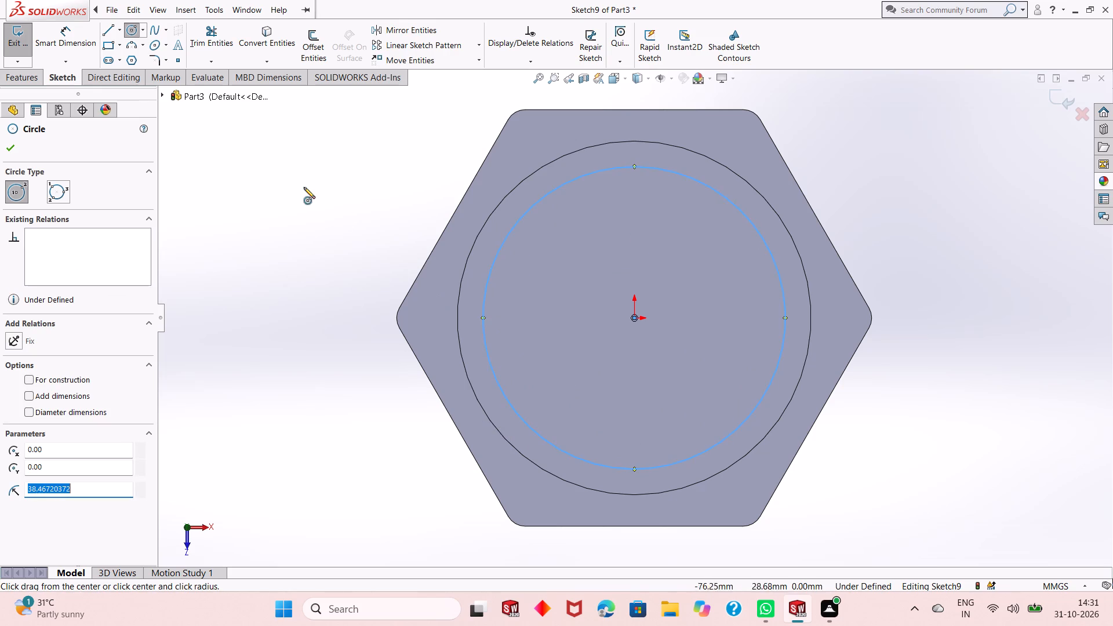
right_click(303, 186)
click(321, 198)
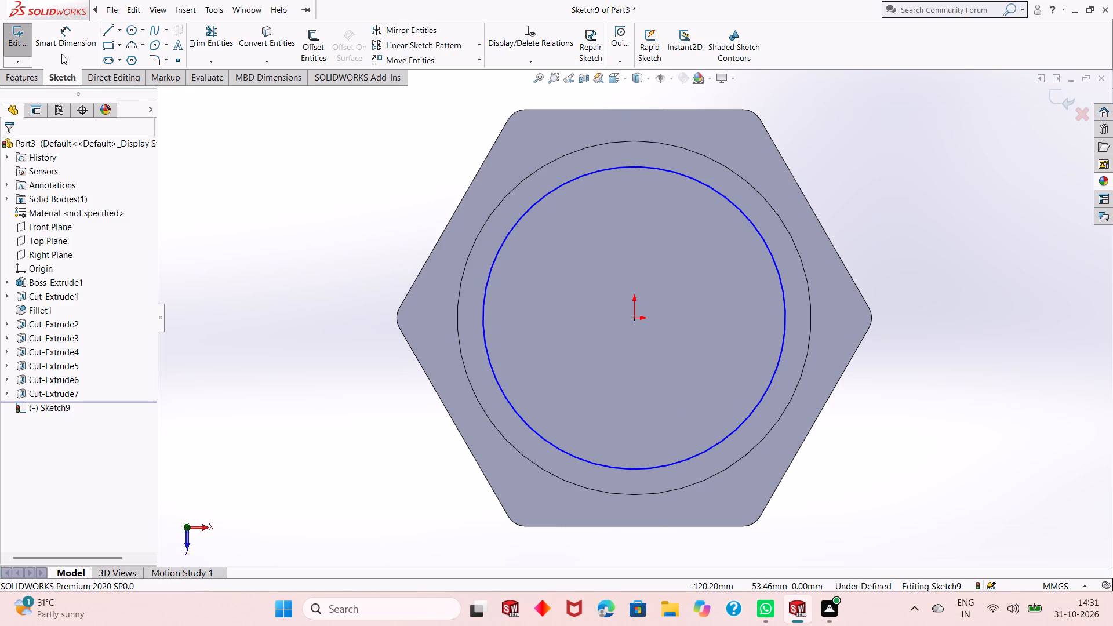
Dimension the circle on the pocket floor to a 78 mm diameter.
click(59, 46)
click(493, 375)
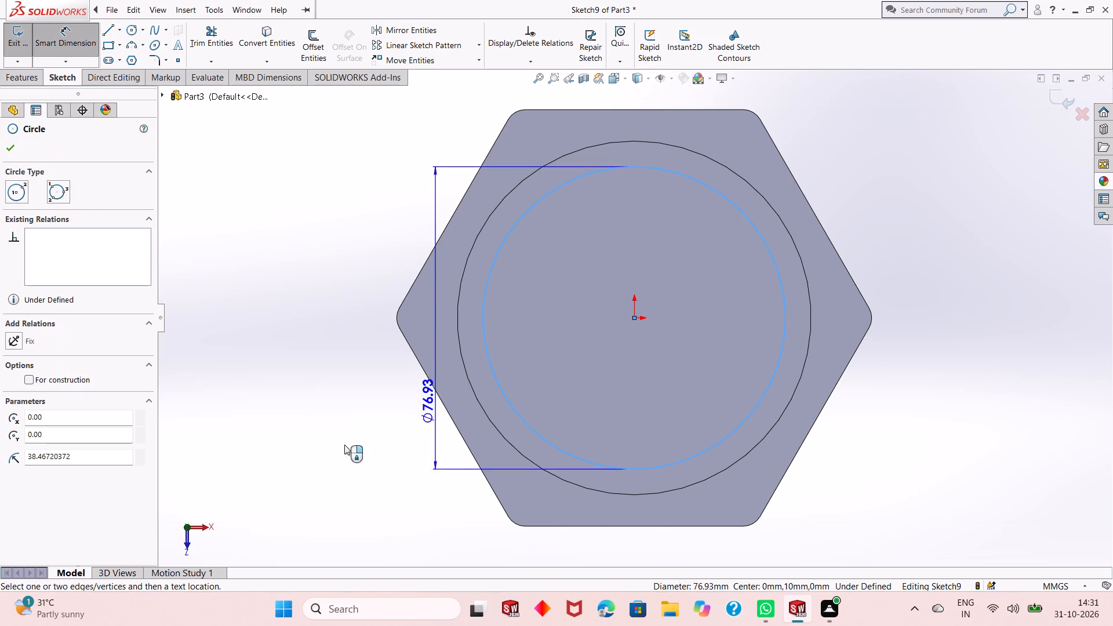
click(353, 485)
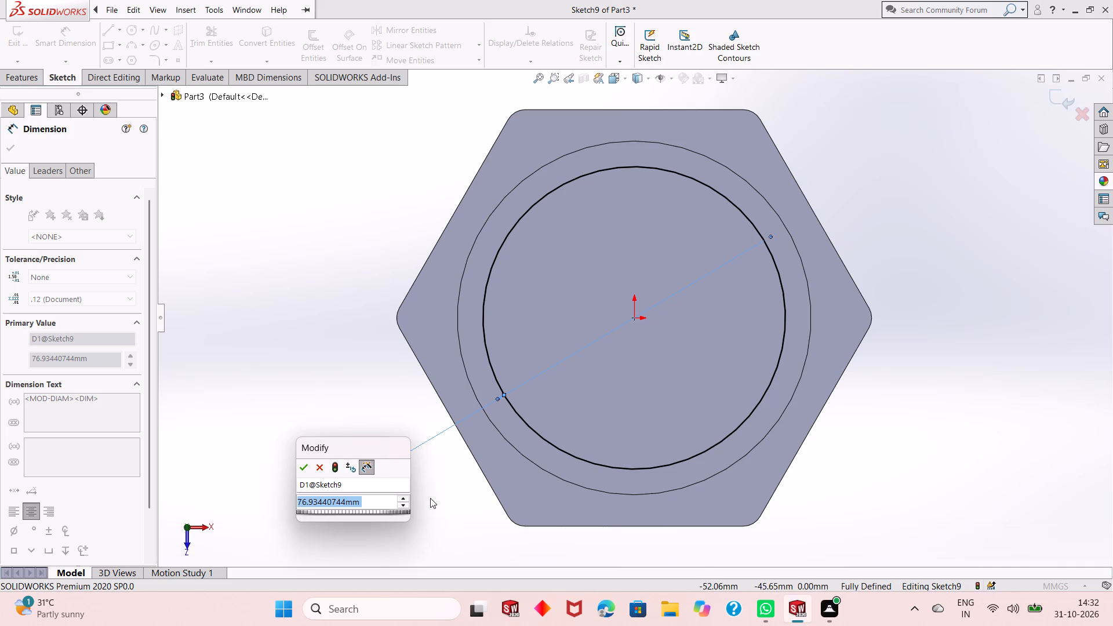
text(78)
key(Return)
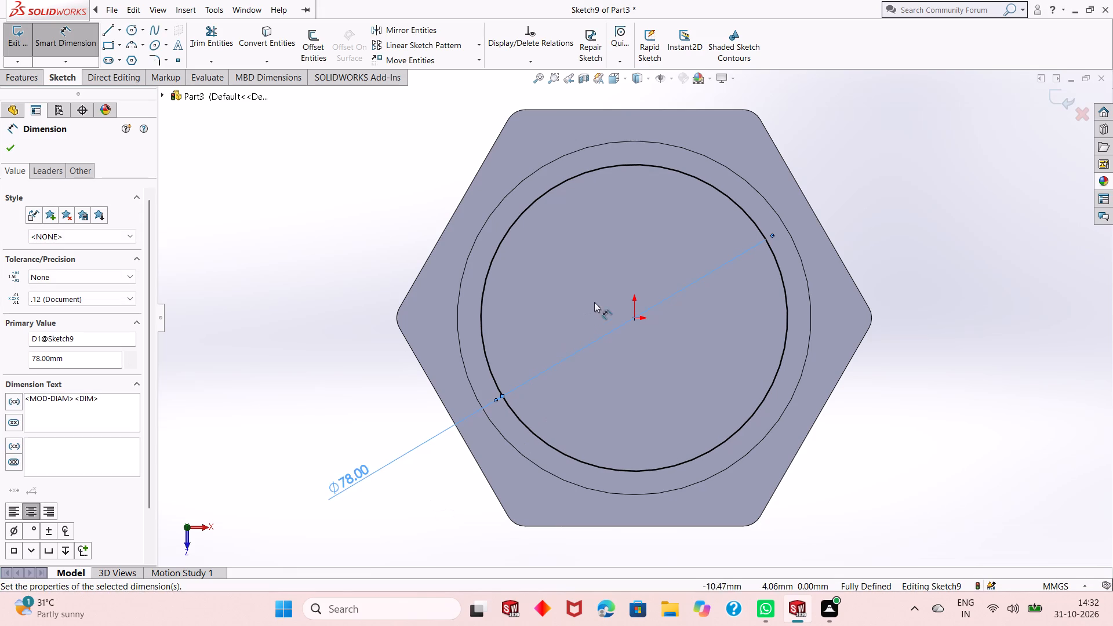
scroll(618, 321, up, 2)
scroll(719, 260, down, 2)
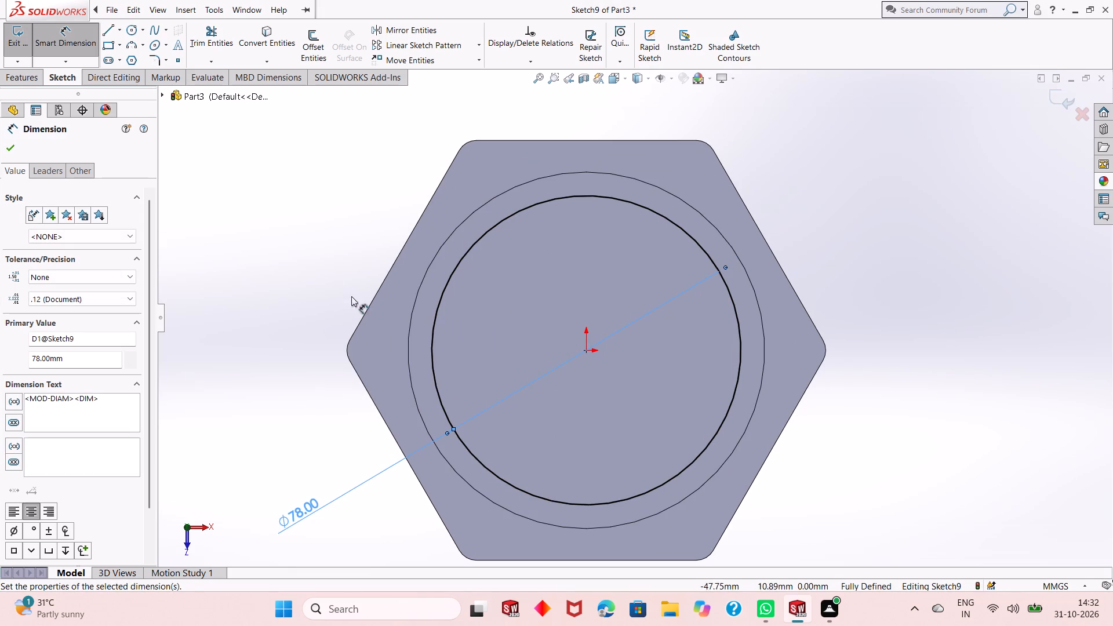
right_click(279, 172)
click(297, 208)
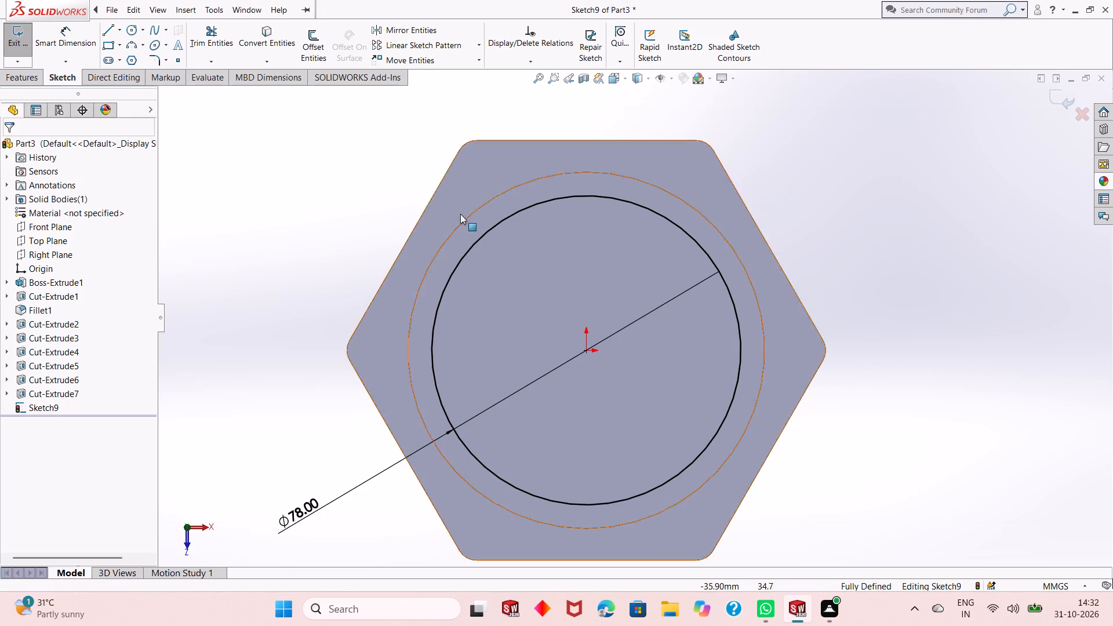
Convert the 78 mm circle to construction geometry.
click(539, 203)
click(589, 172)
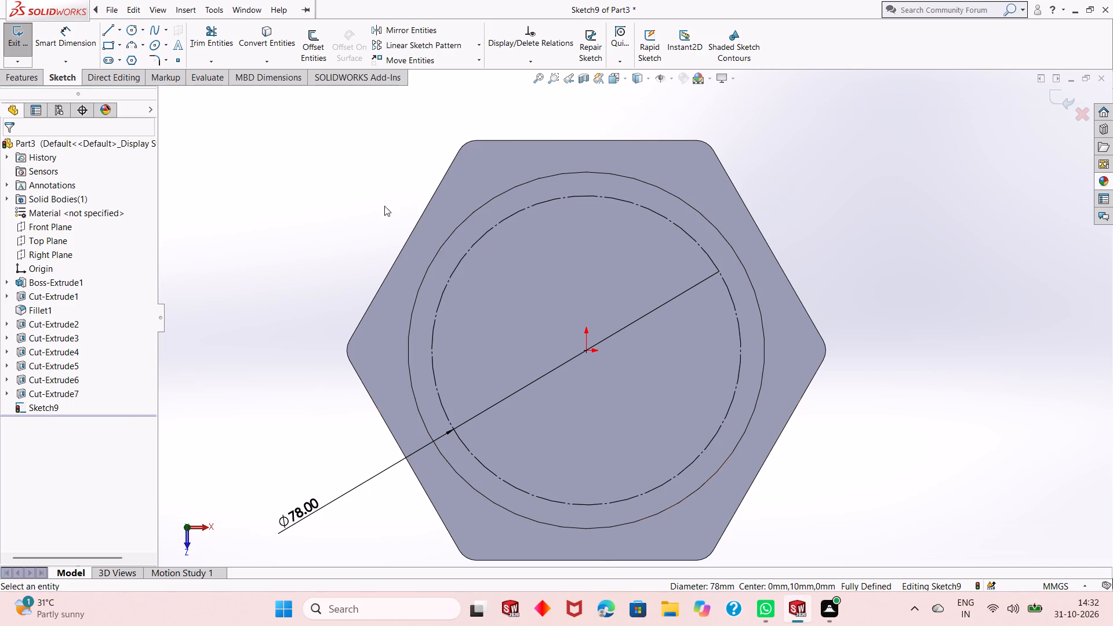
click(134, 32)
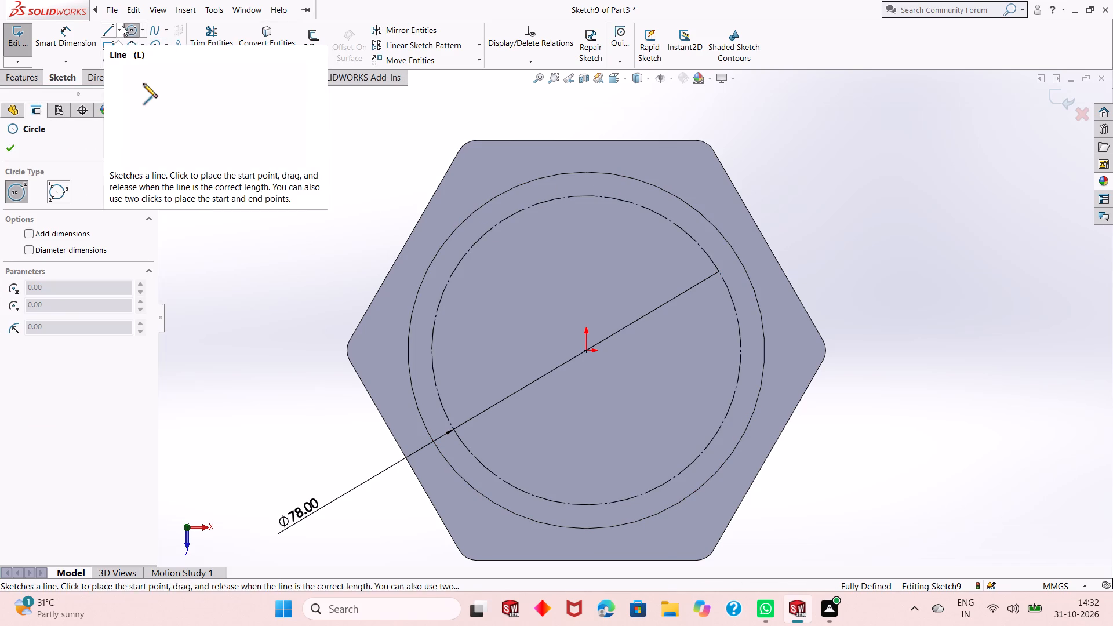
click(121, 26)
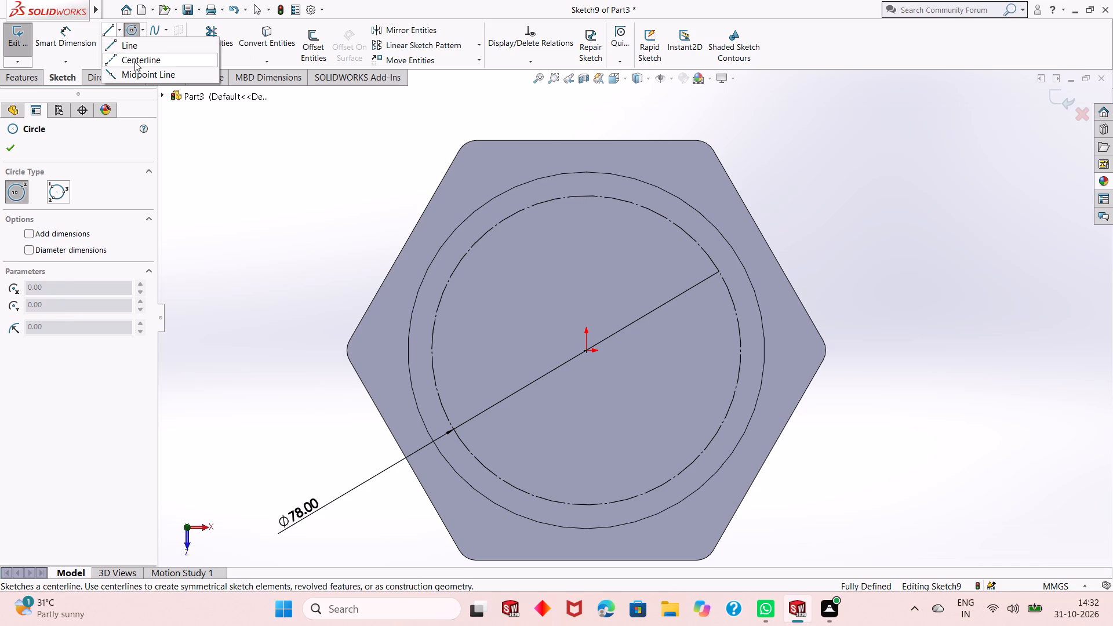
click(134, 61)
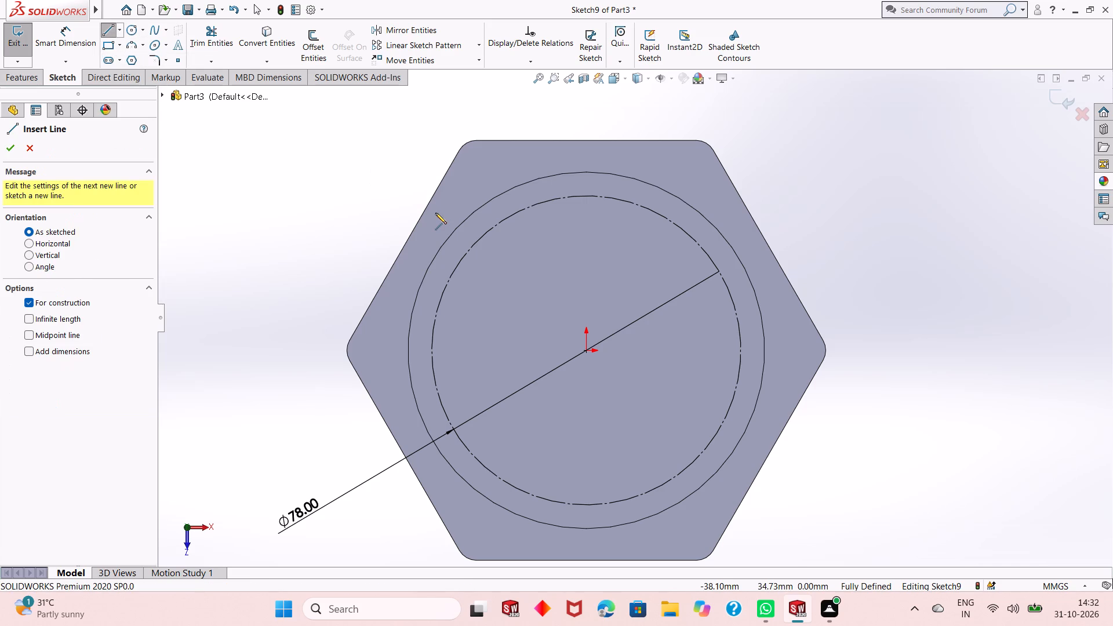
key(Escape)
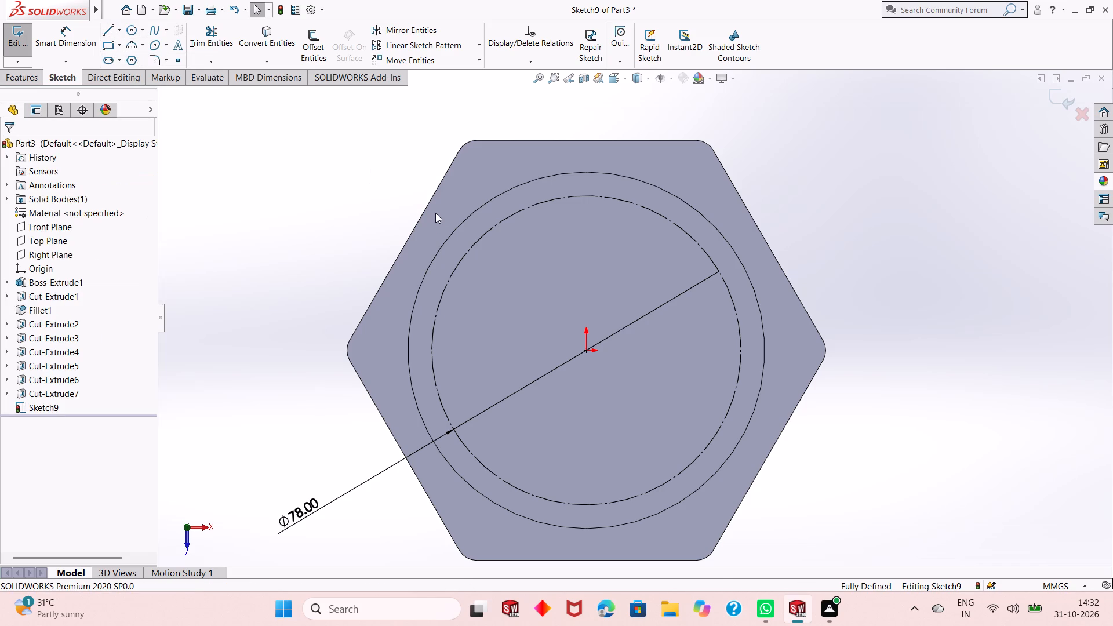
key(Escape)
Sketch a circle about 11 mm in diameter centred on the 78 mm construction circle's quadrant point on the positive X side.
click(131, 32)
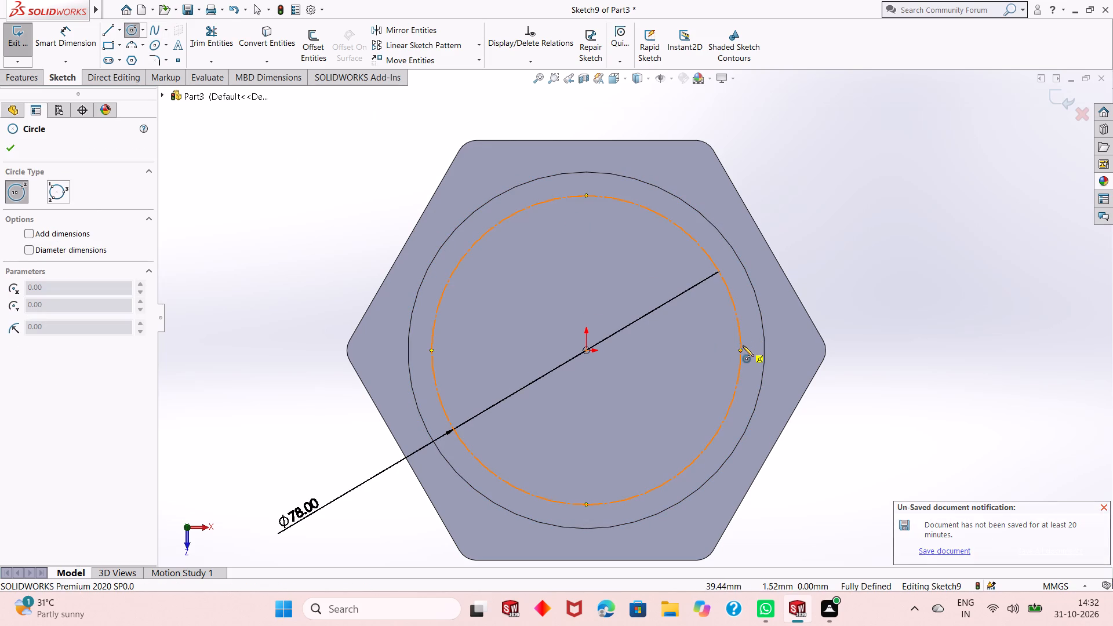
click(741, 351)
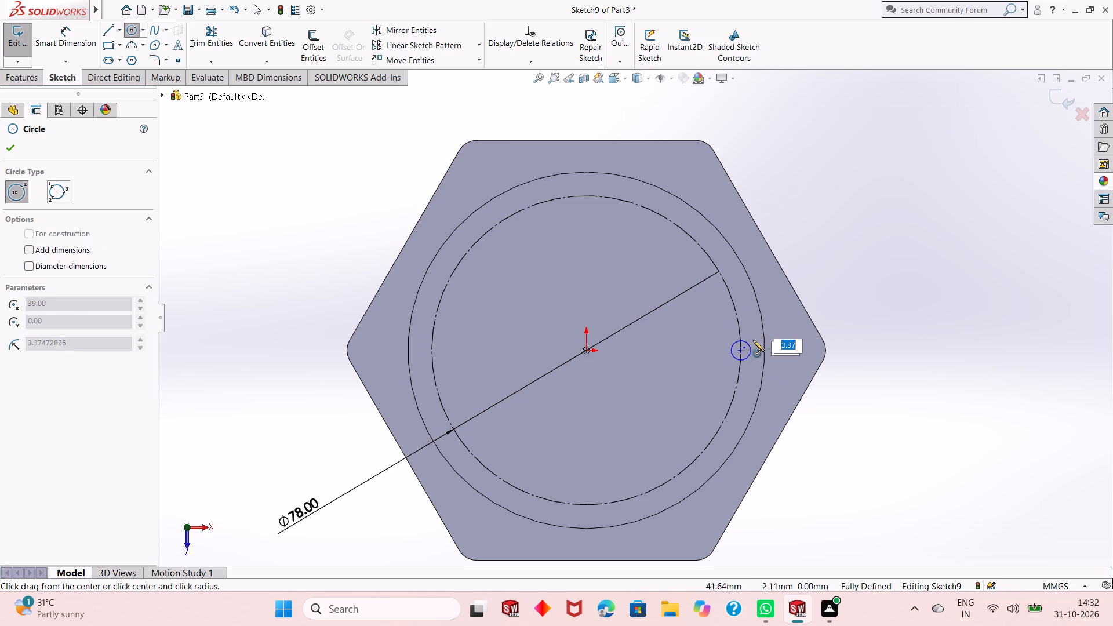
click(758, 337)
right_click(845, 281)
click(853, 292)
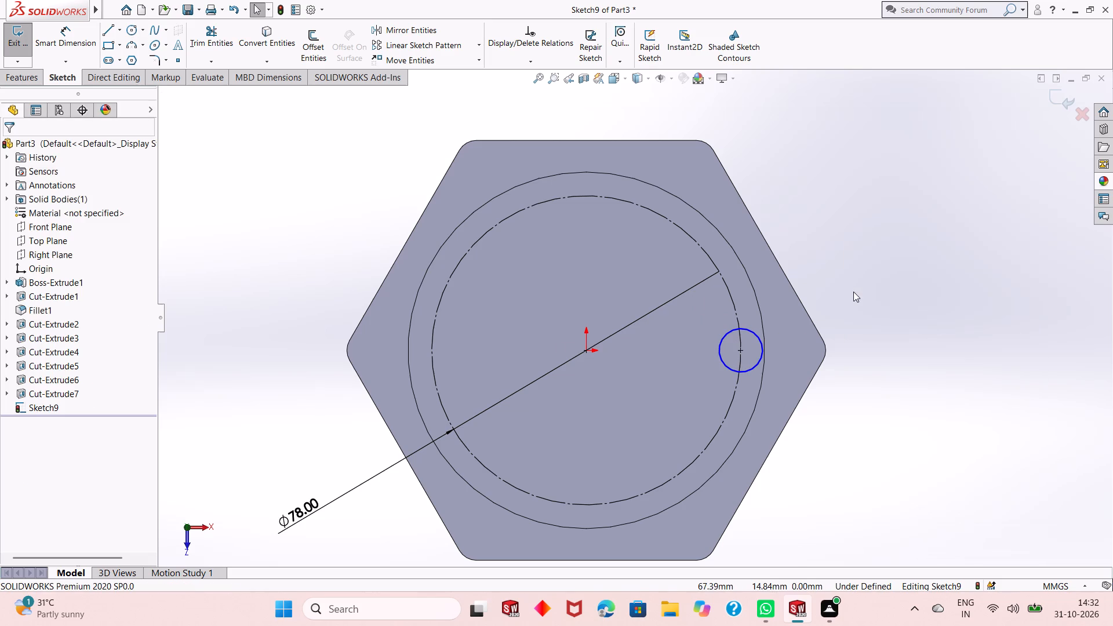
Dimension the small circle to a 5 mm diameter.
click(73, 34)
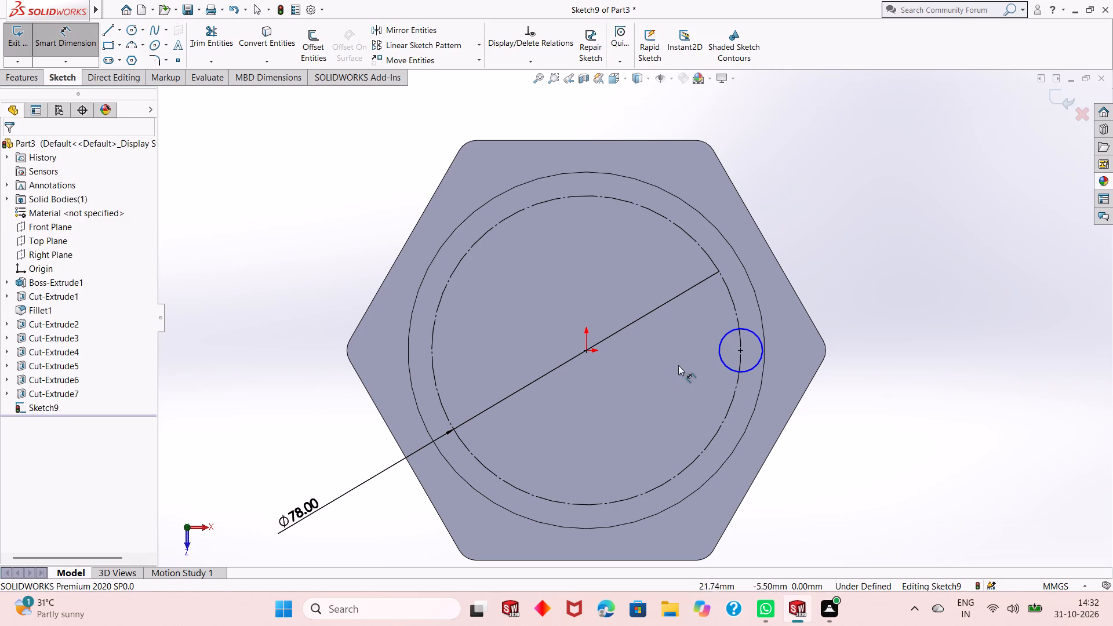
click(724, 363)
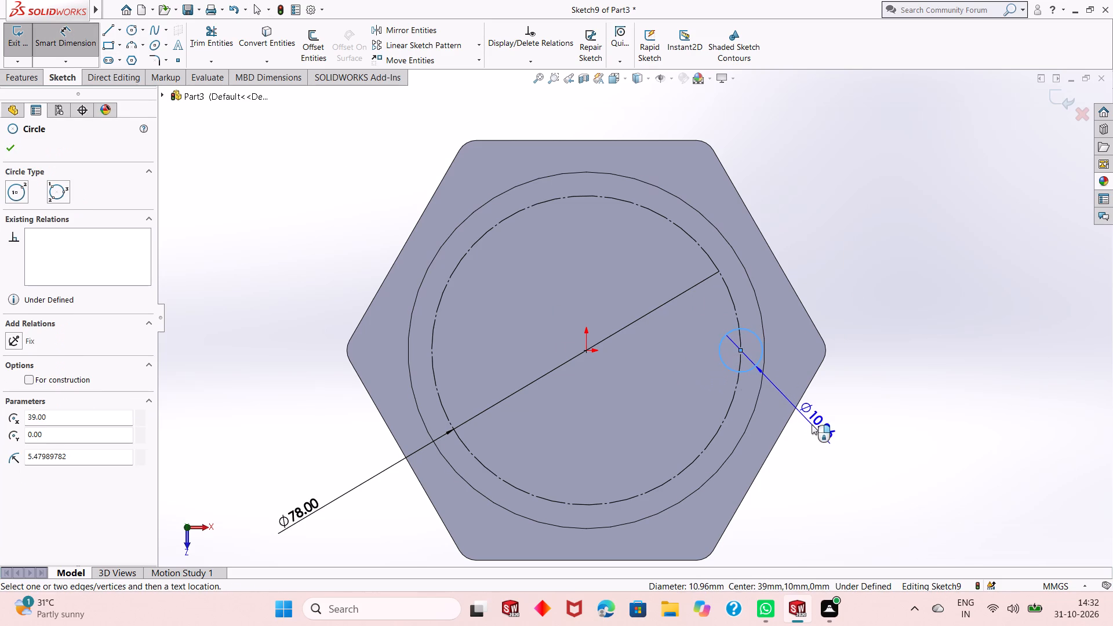
click(812, 426)
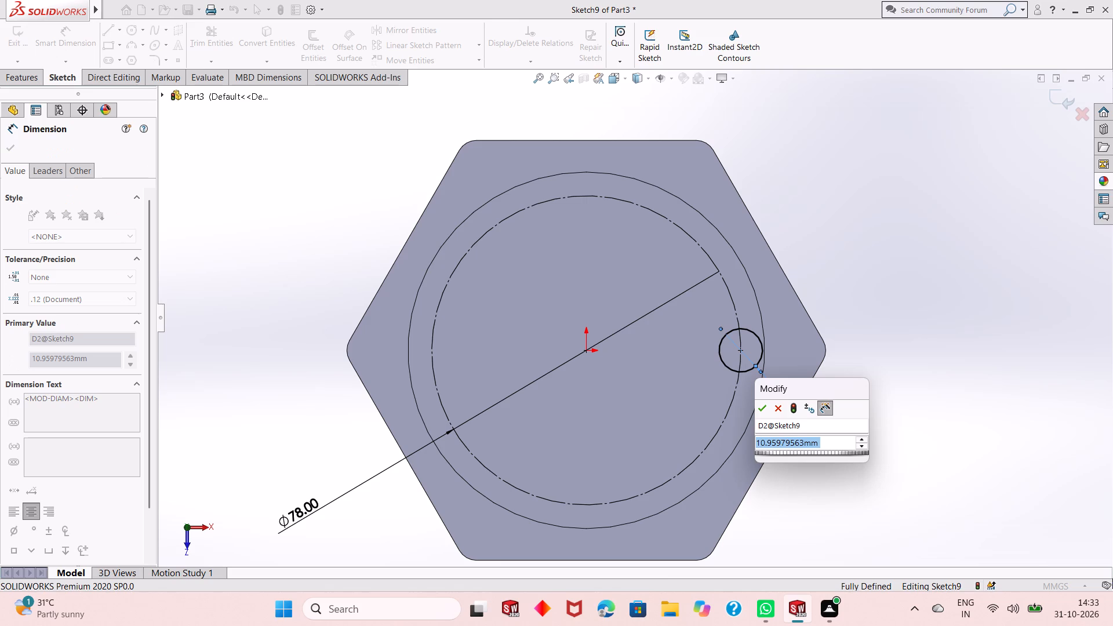
key(5)
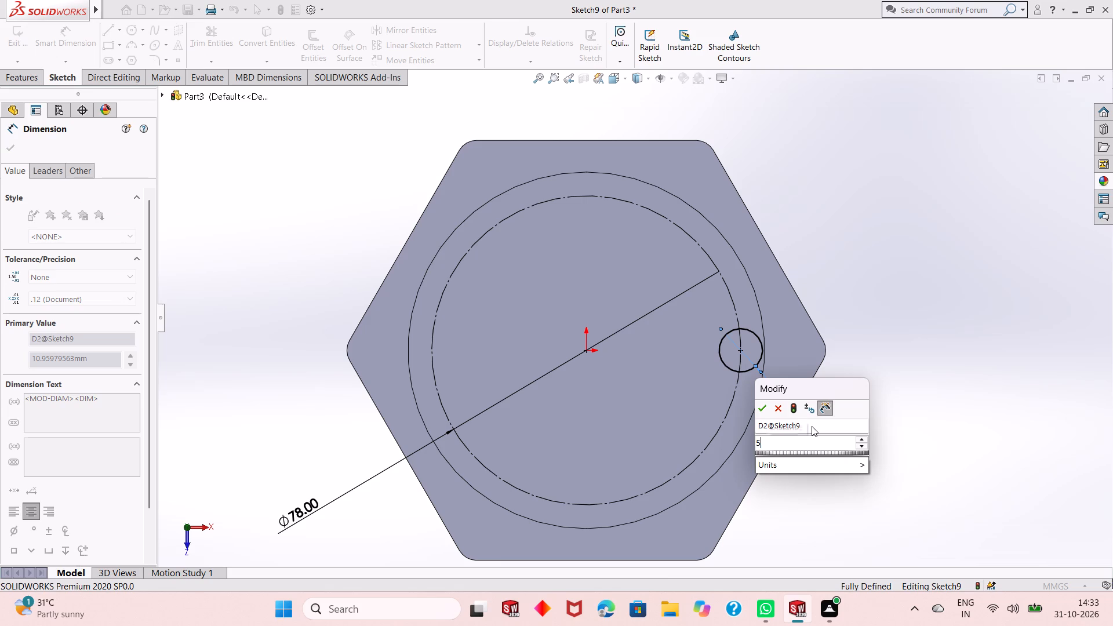
key(Return)
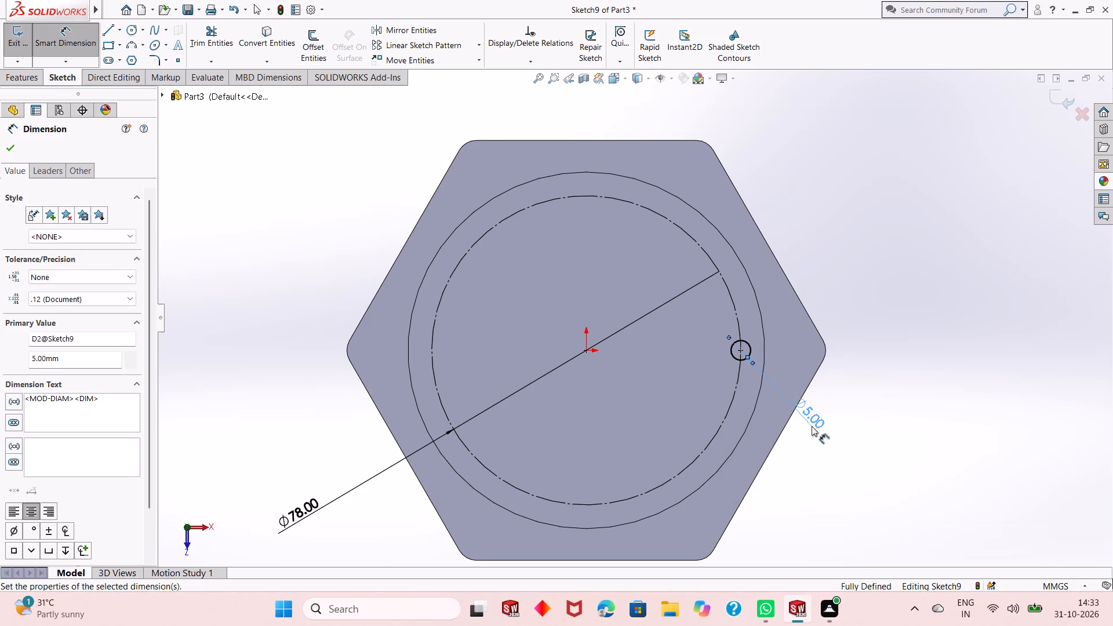
right_click(850, 264)
click(867, 304)
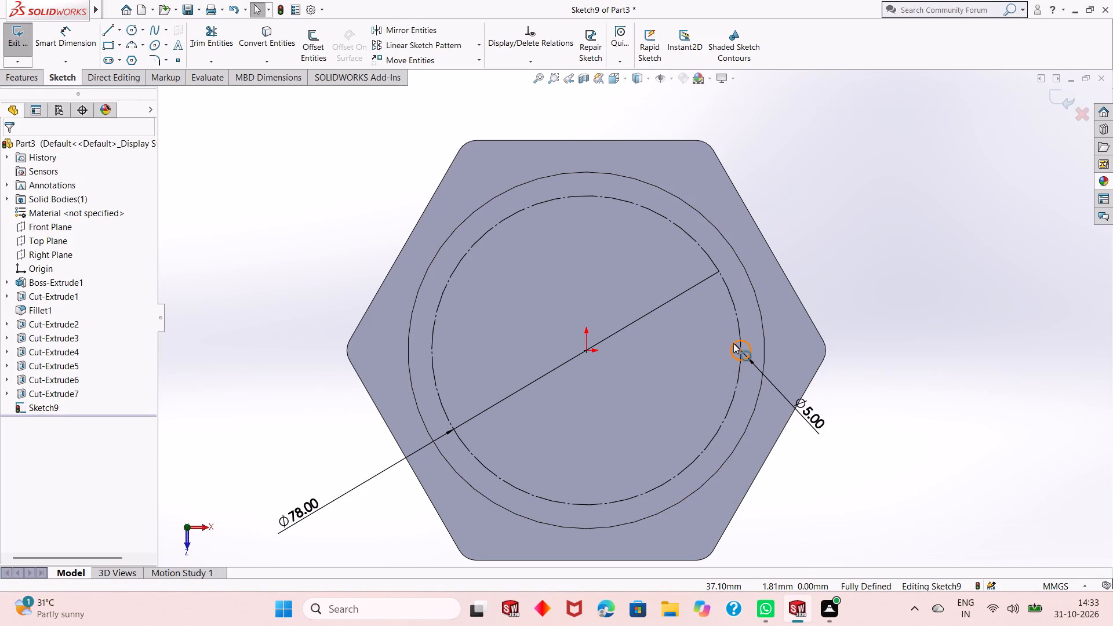
Circular-pattern the 5 mm circle about the origin with 6 equally spaced instances over 360 degrees.
click(734, 359)
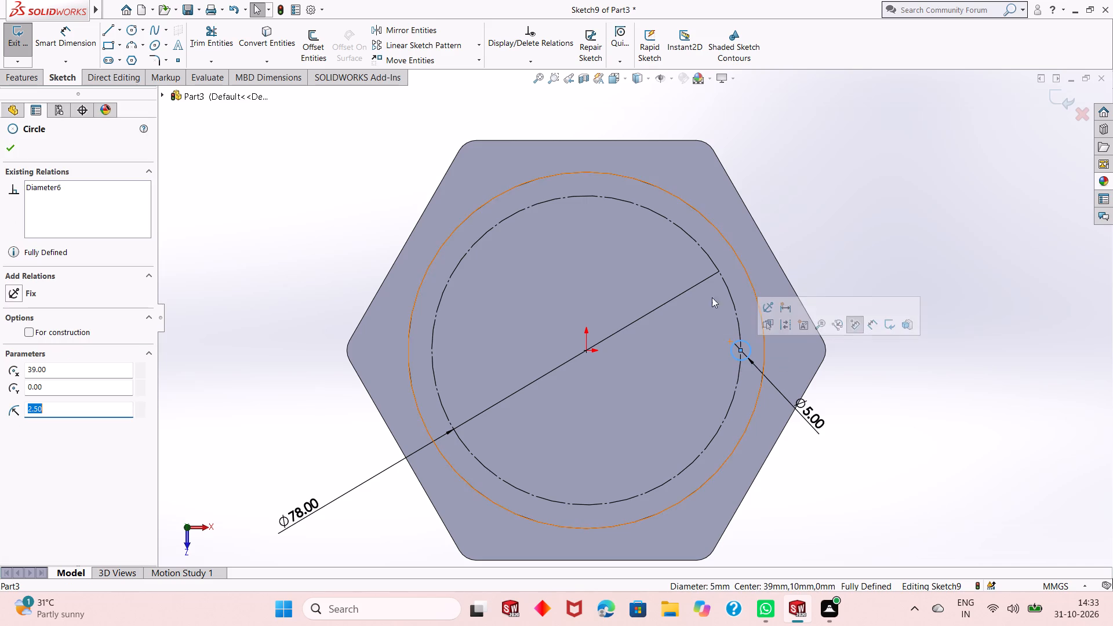
click(478, 44)
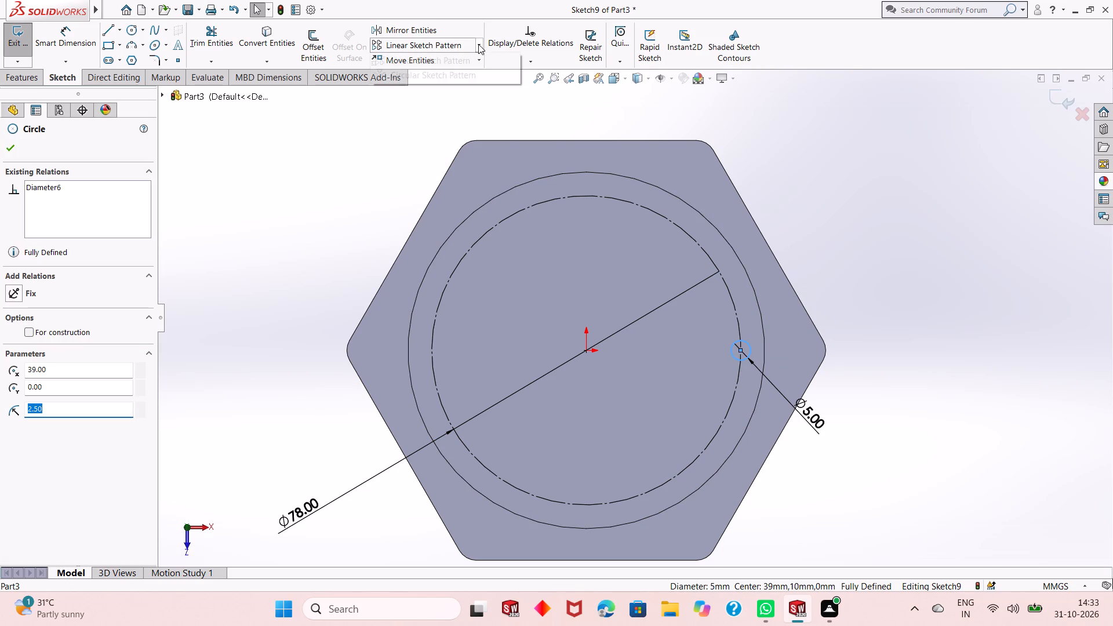
click(477, 73)
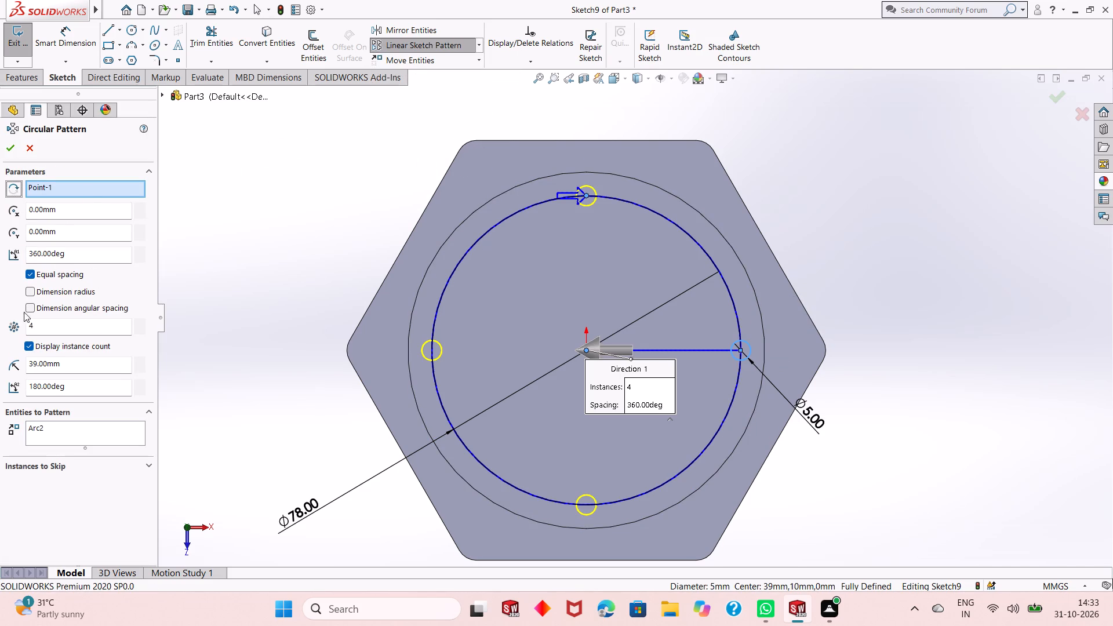
double_click(52, 324)
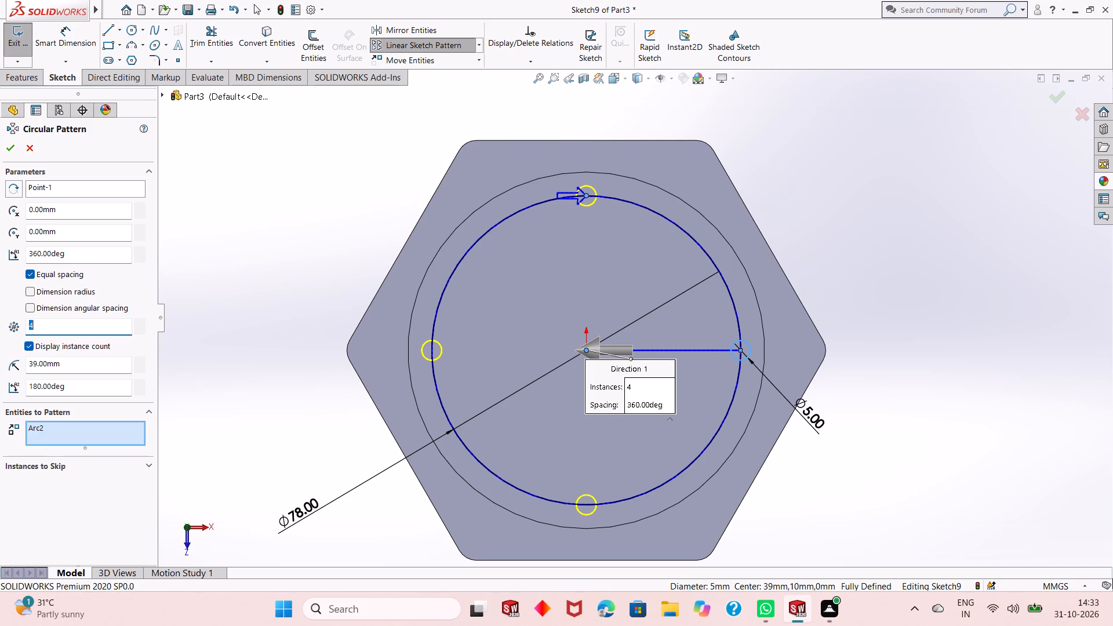
key(6)
key(Return)
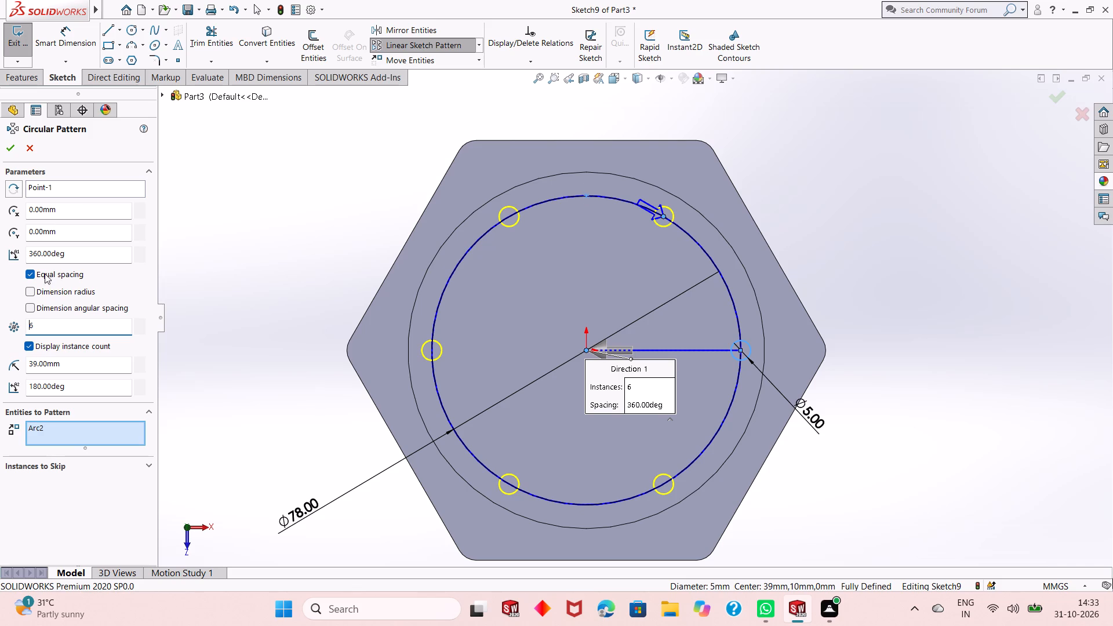
click(10, 150)
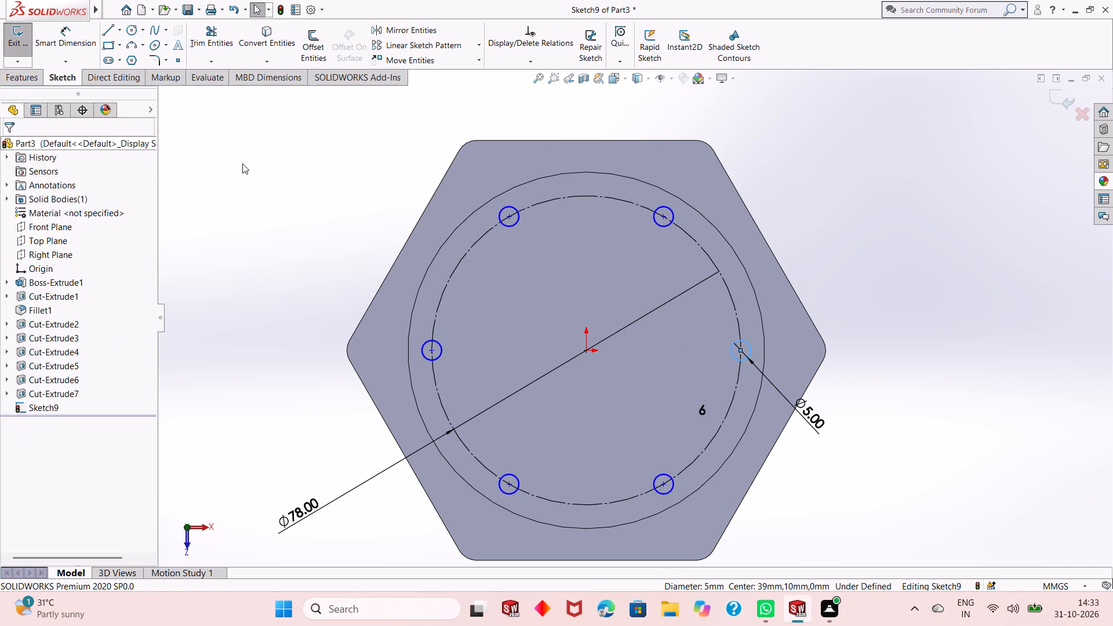
click(253, 163)
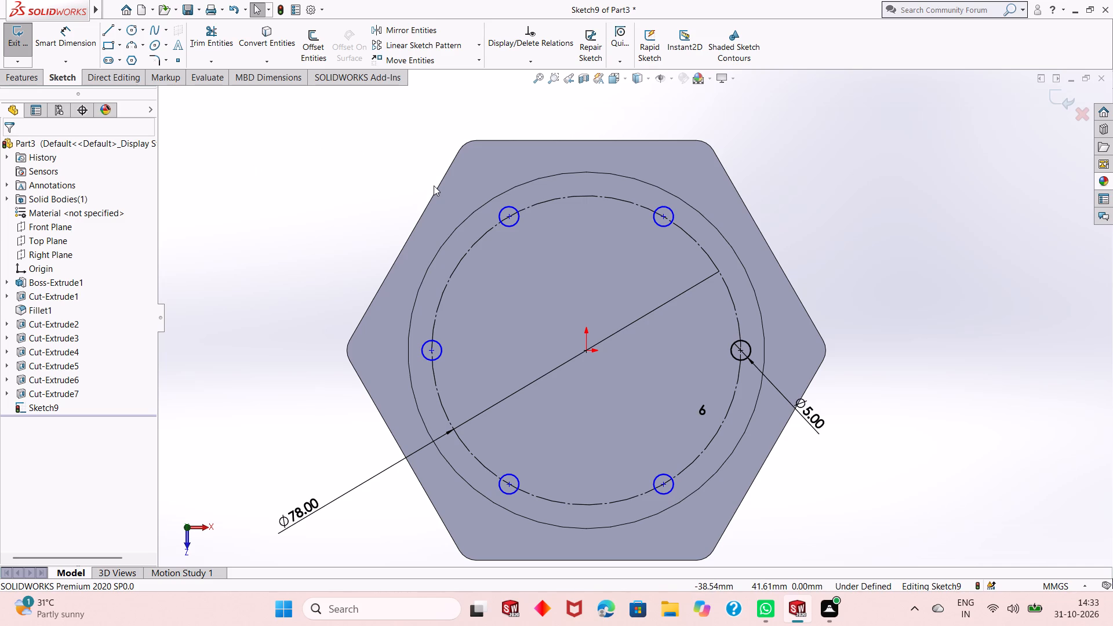
Make the centres of the two upper patterned circles coincident with the 78 mm construction circle.
click(511, 218)
ctrl+click(525, 209)
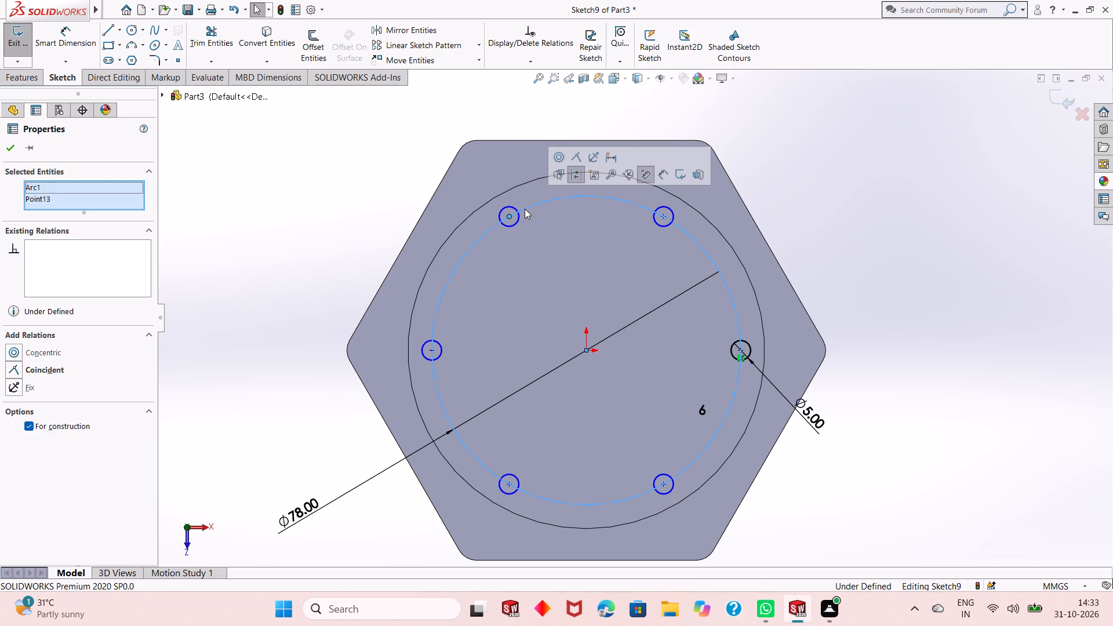
click(584, 152)
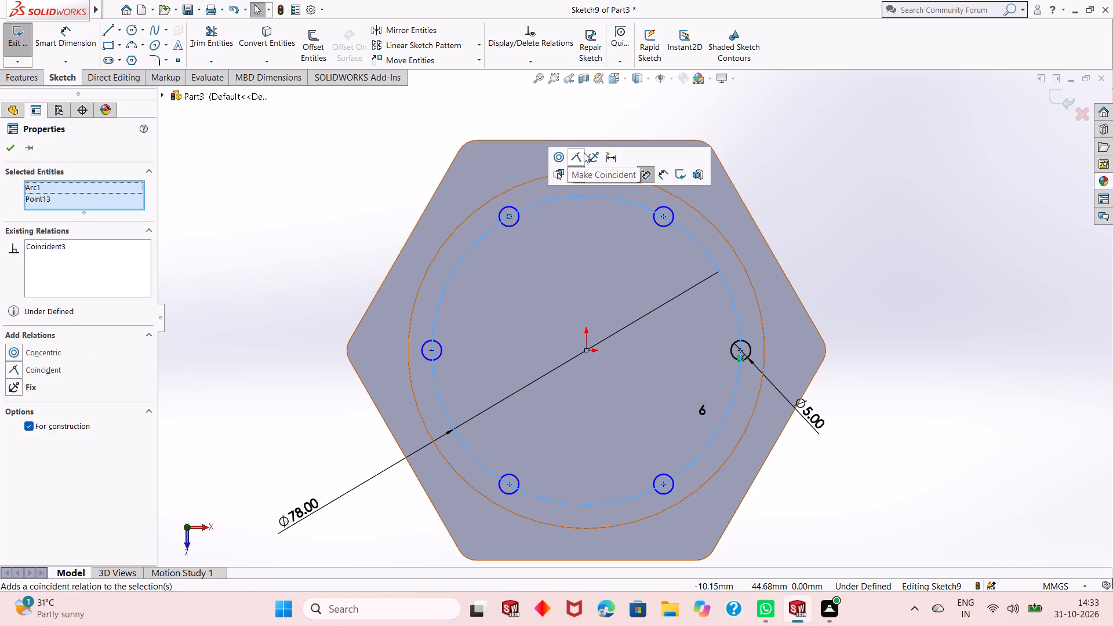
click(580, 156)
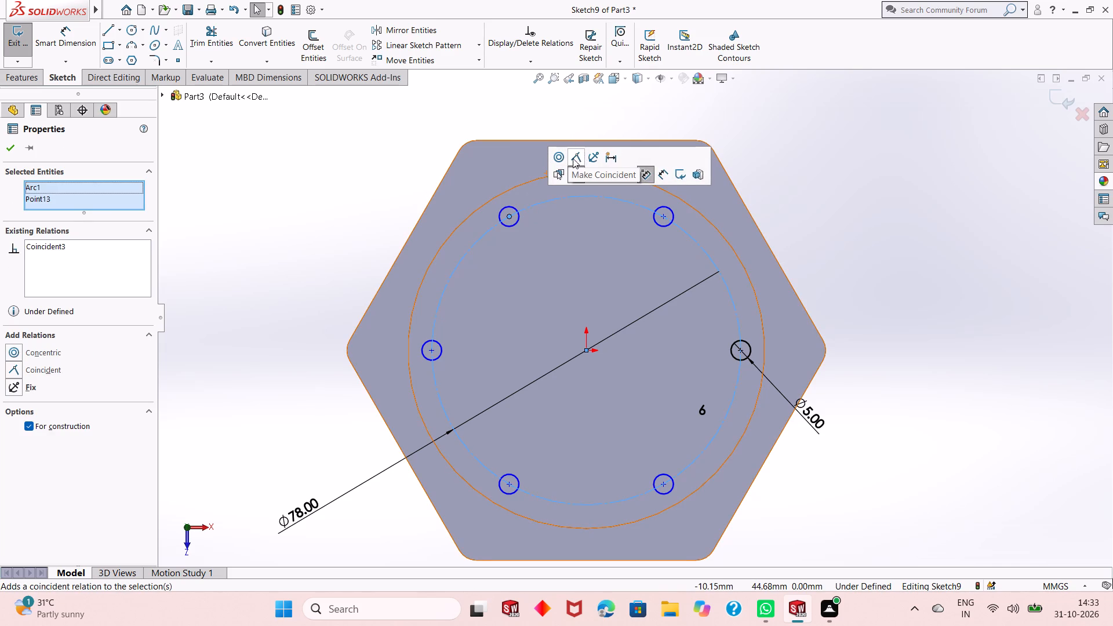
click(309, 230)
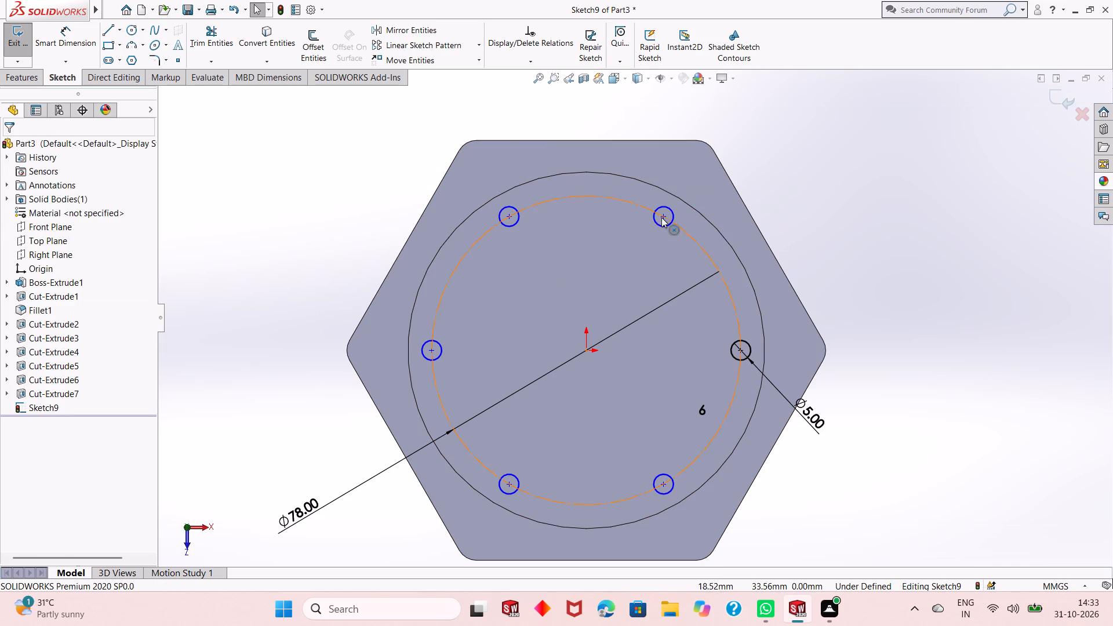
click(662, 218)
ctrl+click(641, 206)
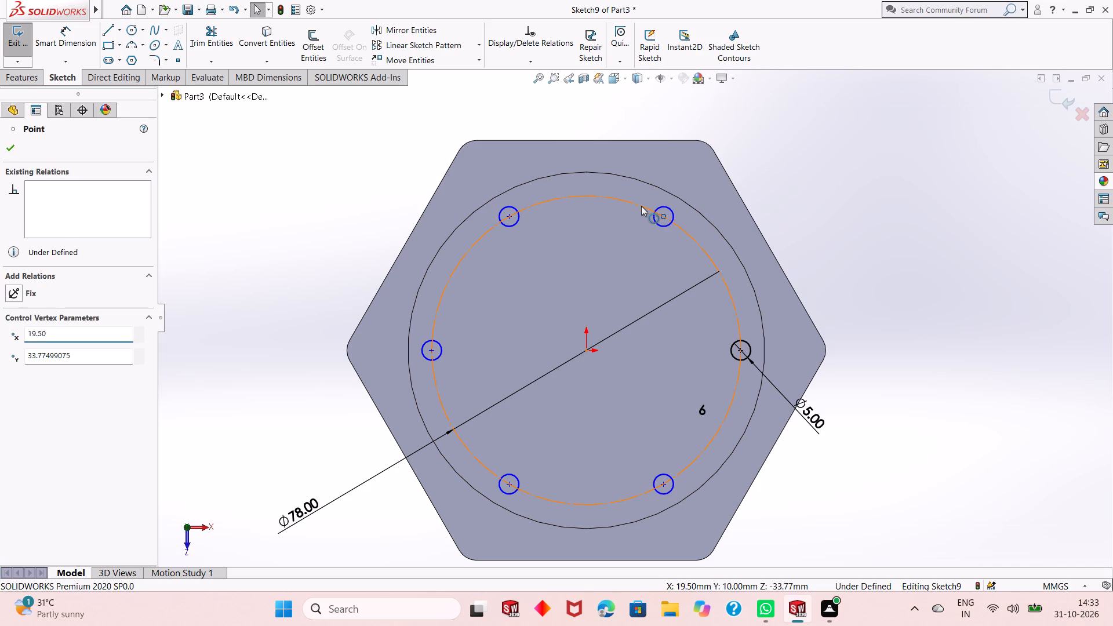
click(692, 154)
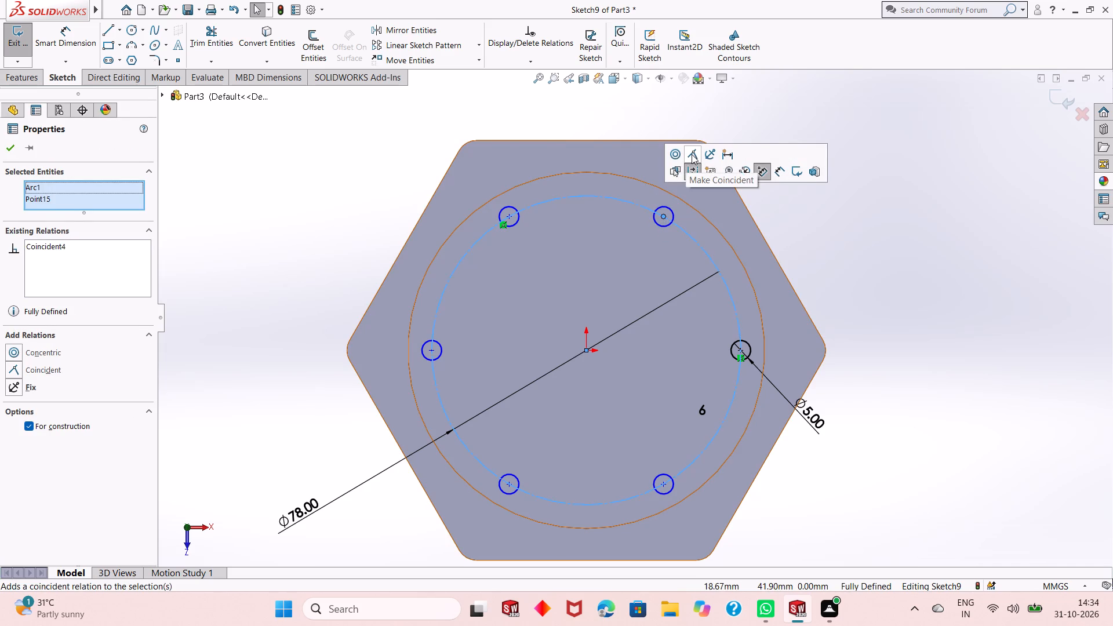
click(839, 244)
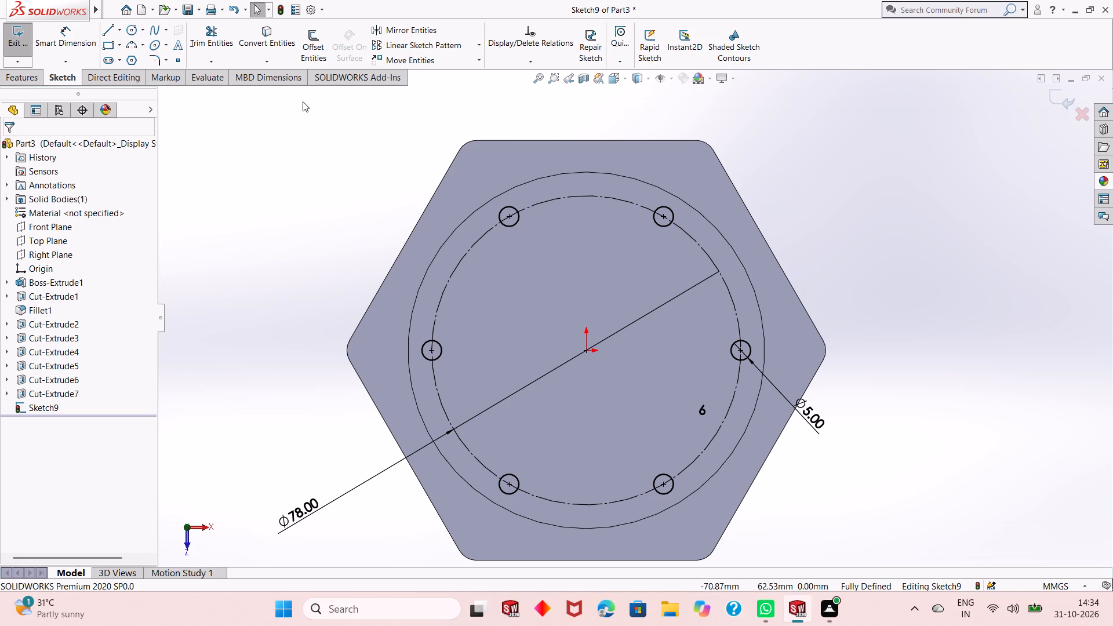
Cut-extrude the six 5 mm circles through the pocket floor with a blind depth of 45 mm.
click(26, 76)
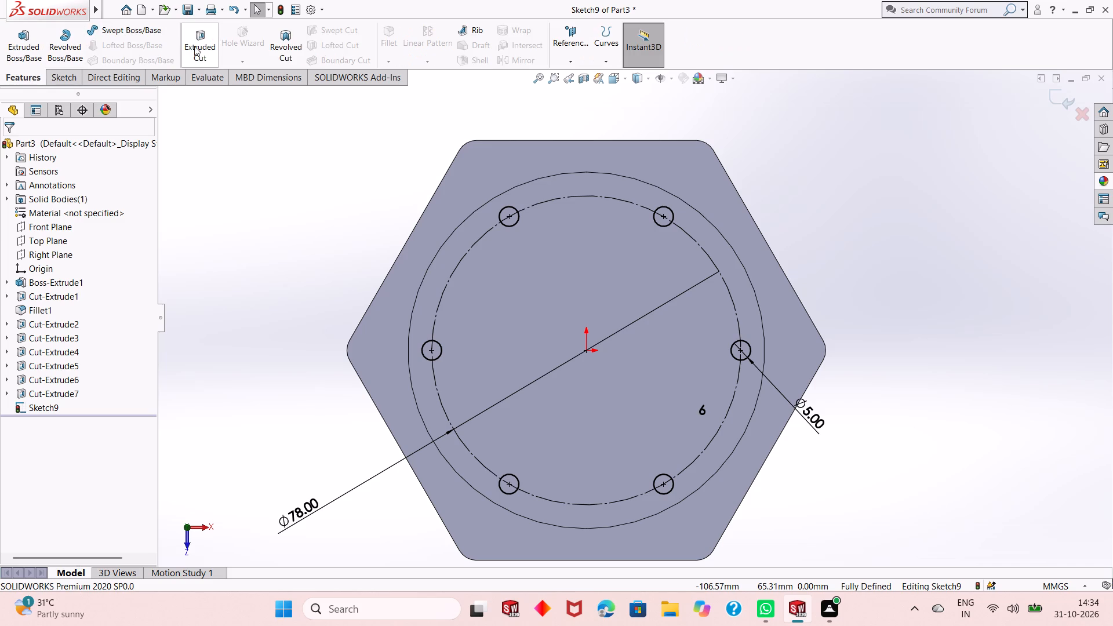
click(197, 46)
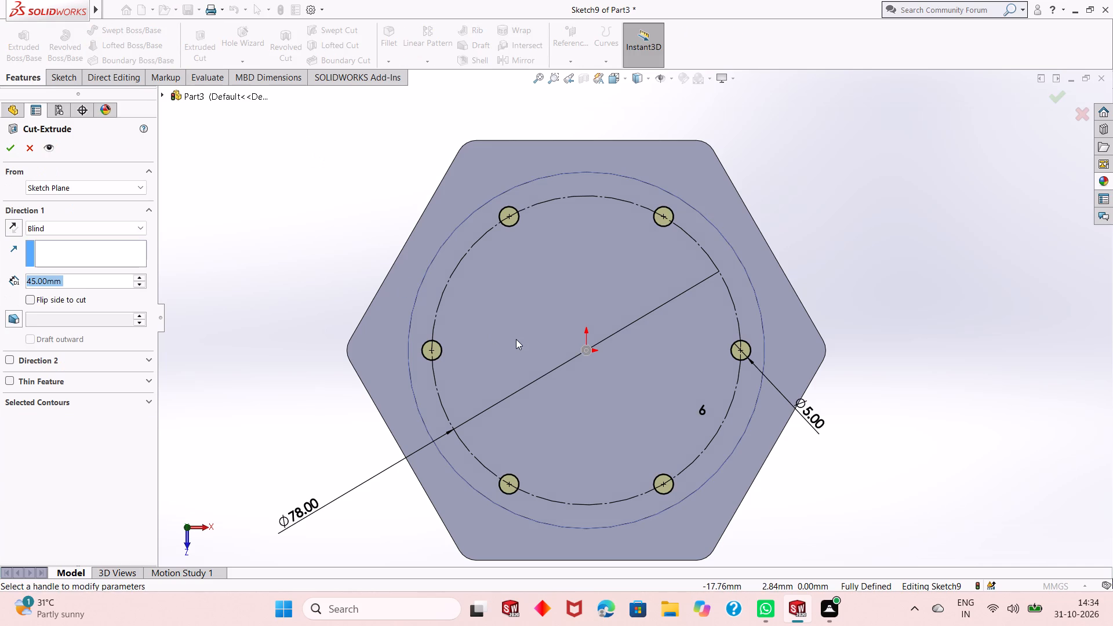
scroll(526, 337, up, 2)
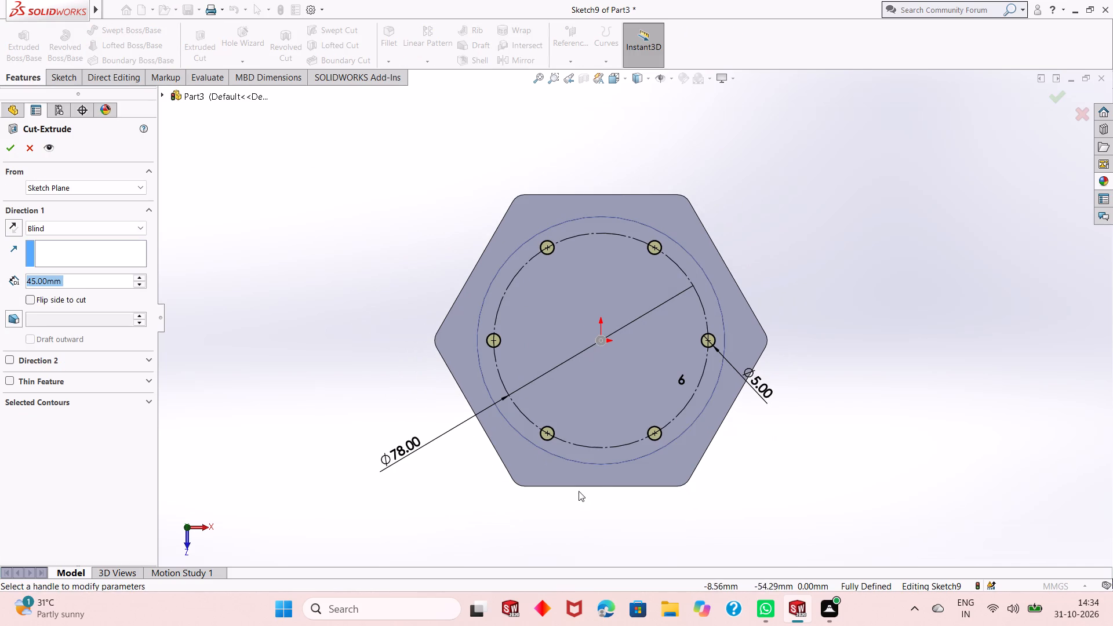
middle_drag(606, 500, 596, 384)
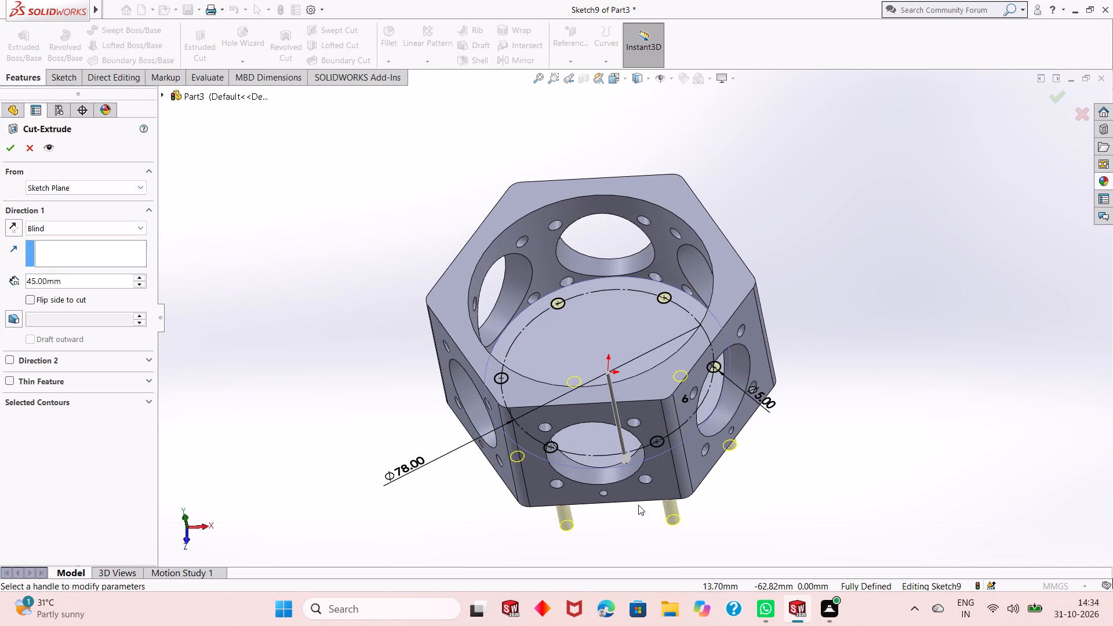
middle_drag(638, 506, 621, 332)
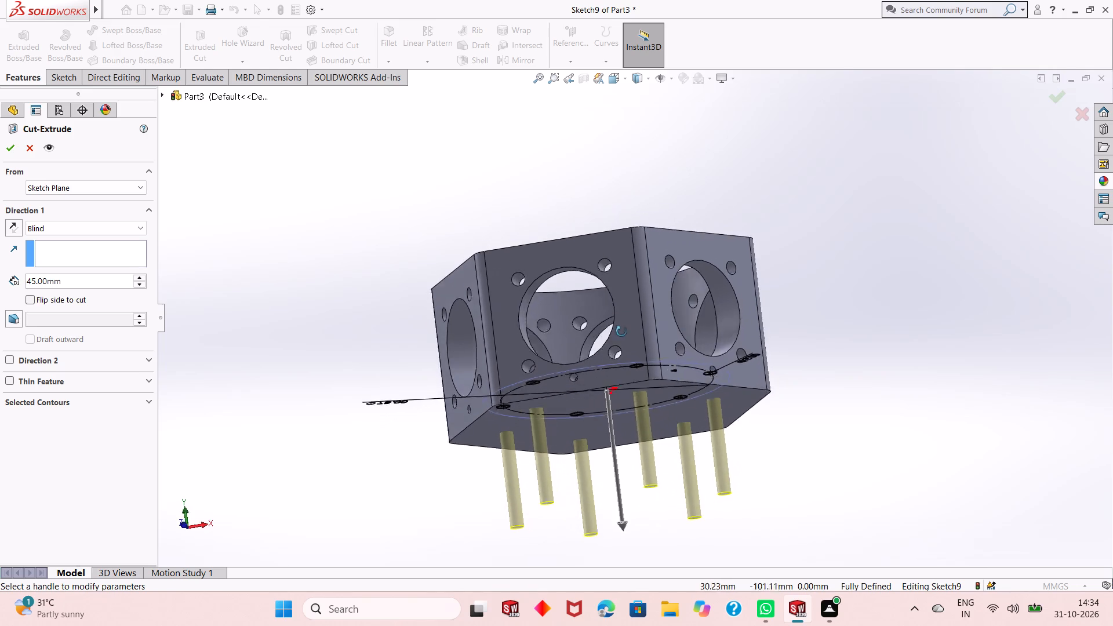
middle_drag(621, 332, 669, 464)
scroll(669, 464, up, 1)
middle_drag(671, 358, 656, 428)
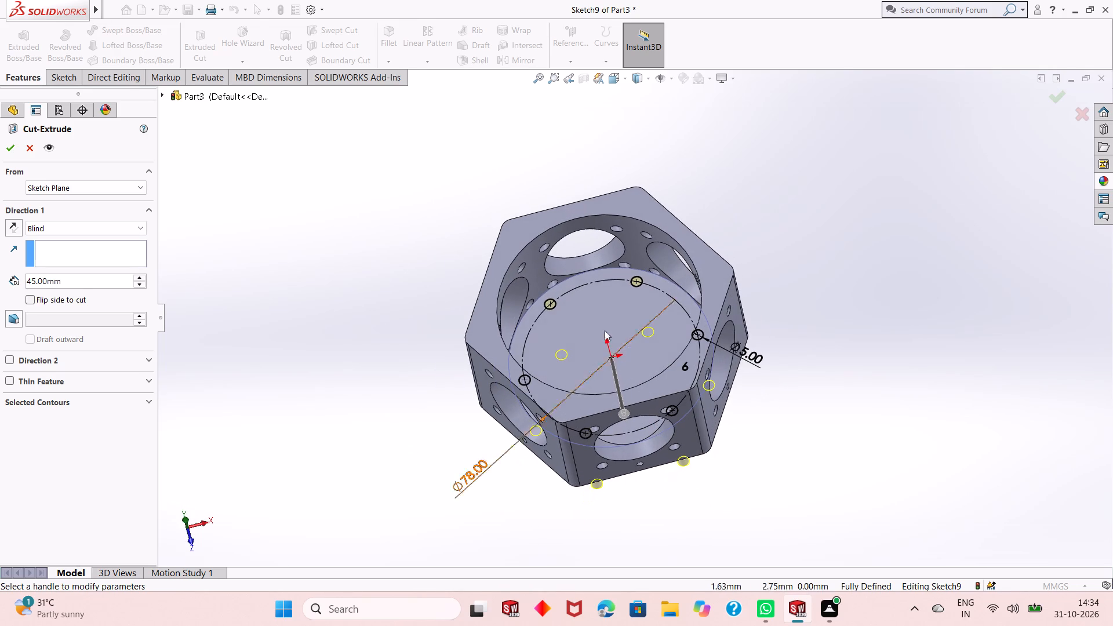
scroll(590, 312, down, 1)
click(9, 142)
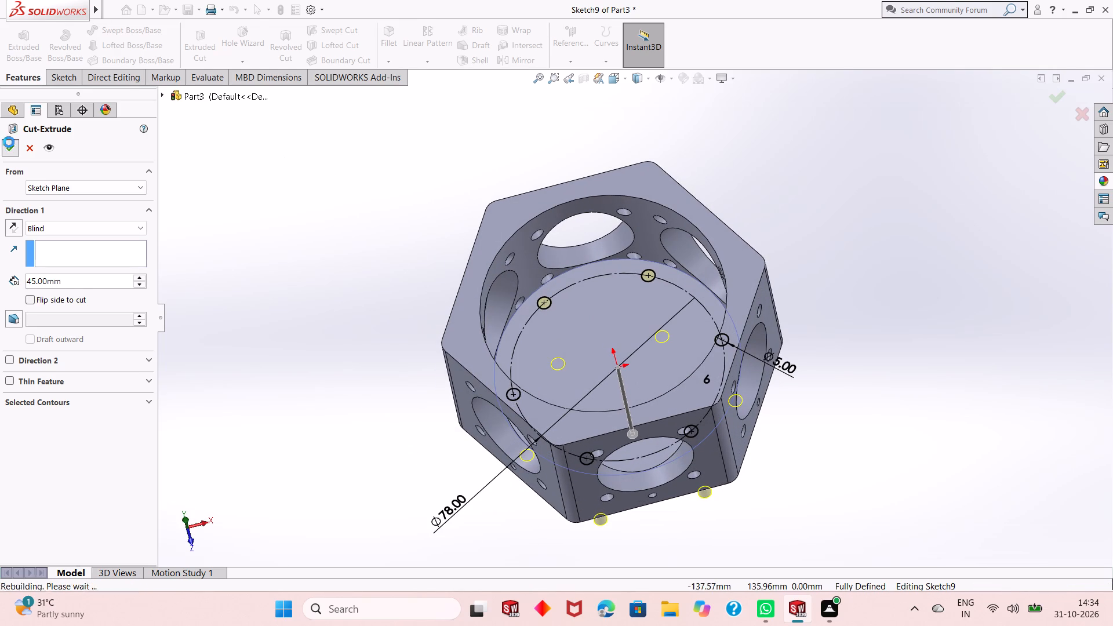
click(409, 156)
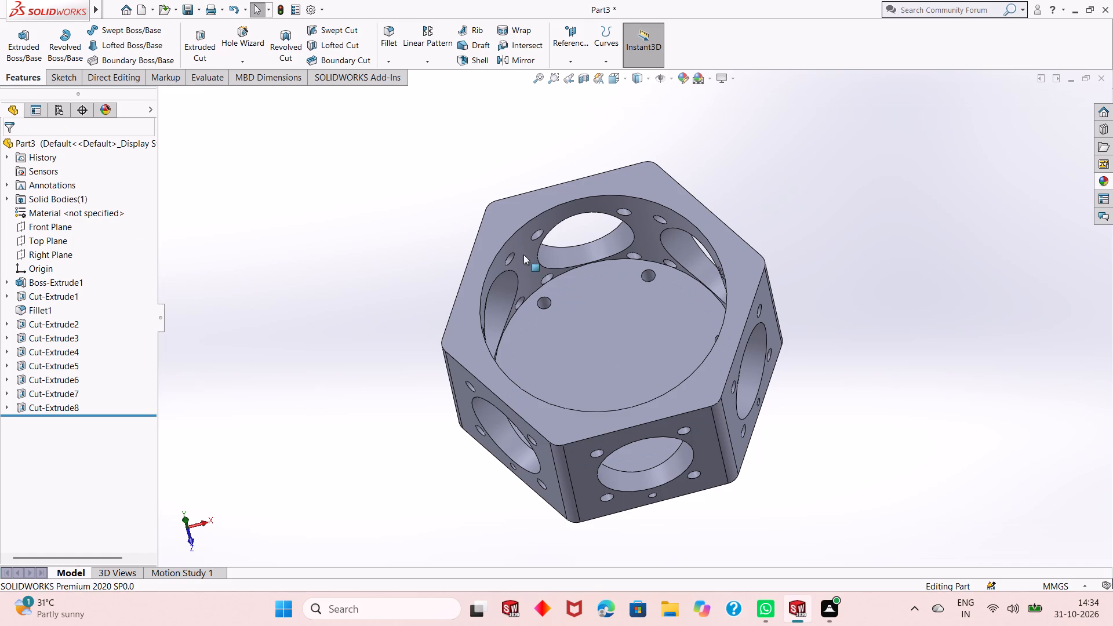
Examine the new floor holes and their position relative to the pocket wall and side-face holes.
scroll(605, 311, down, 2)
scroll(599, 336, up, 1)
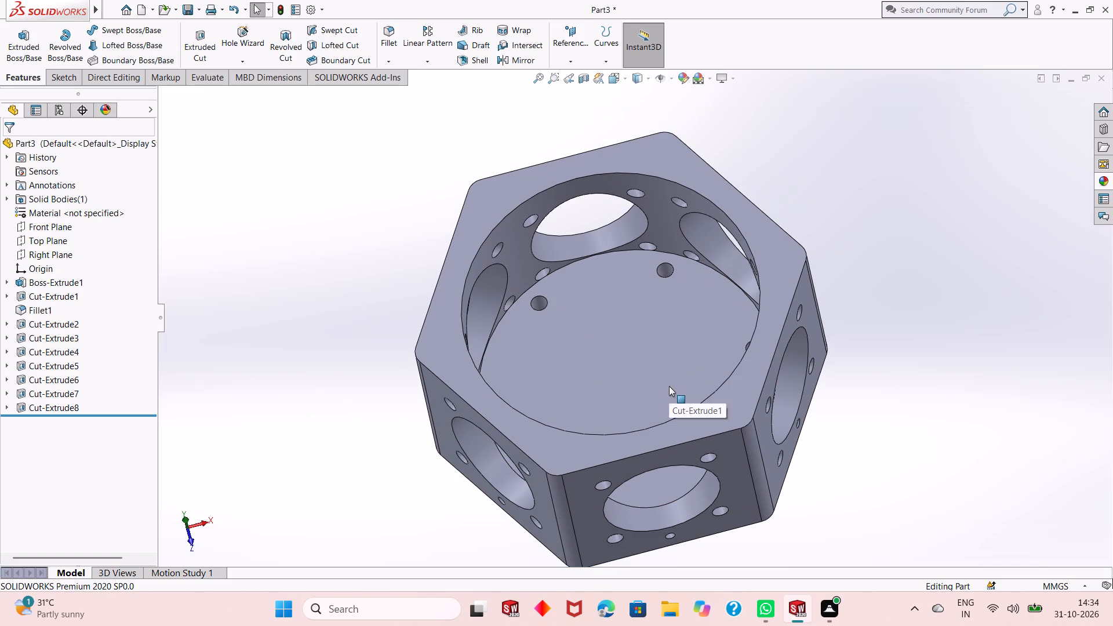
middle_drag(669, 386, 667, 307)
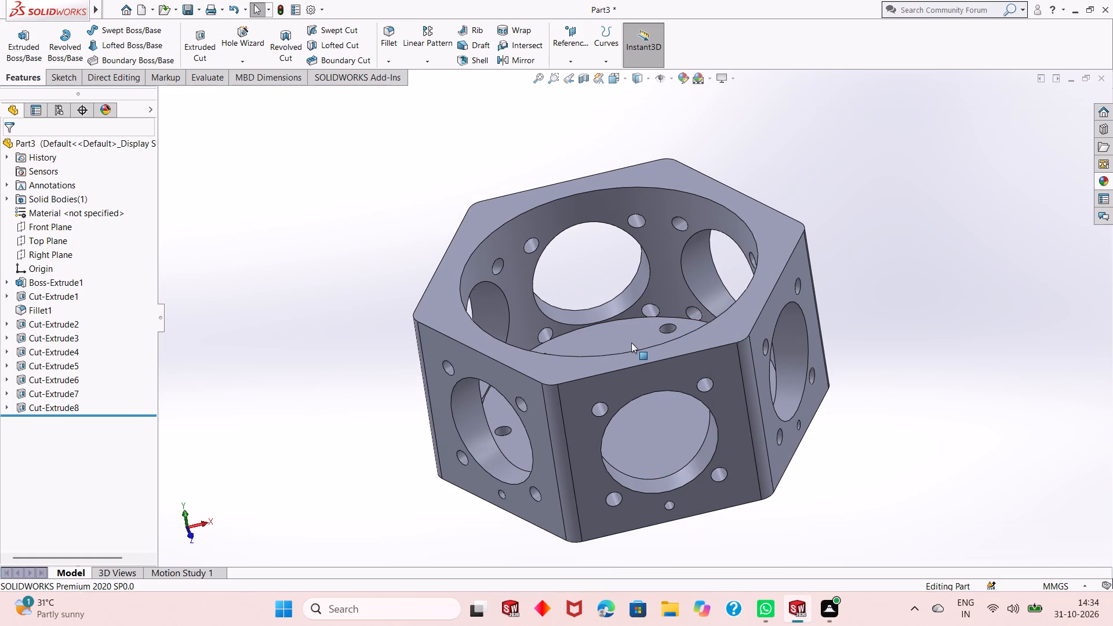
middle_drag(631, 343, 650, 346)
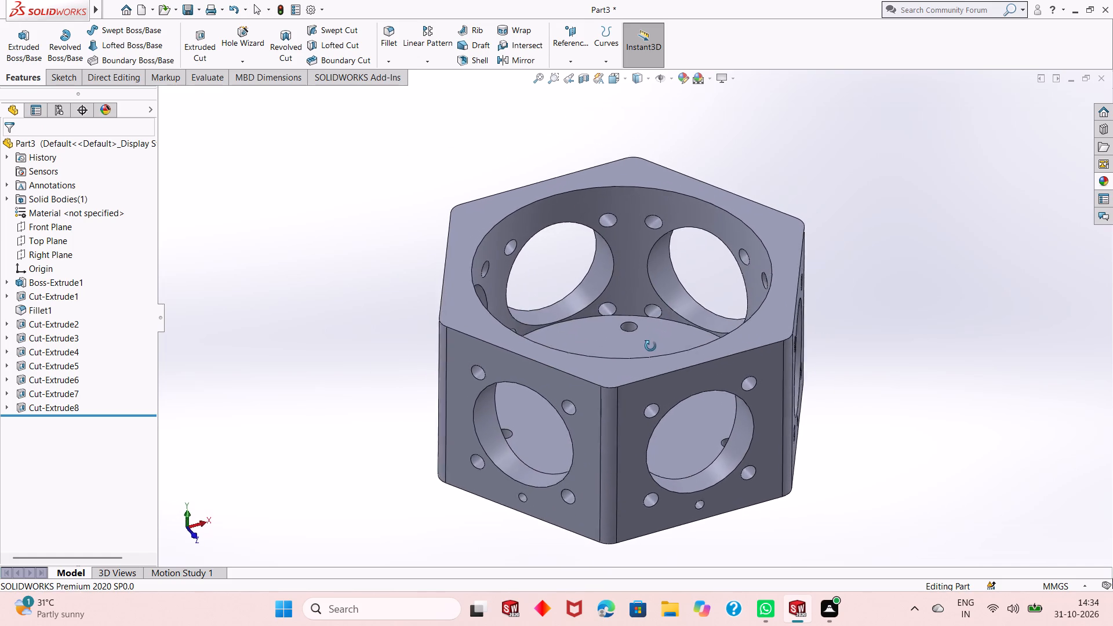
middle_drag(650, 346, 645, 380)
scroll(646, 295, down, 6)
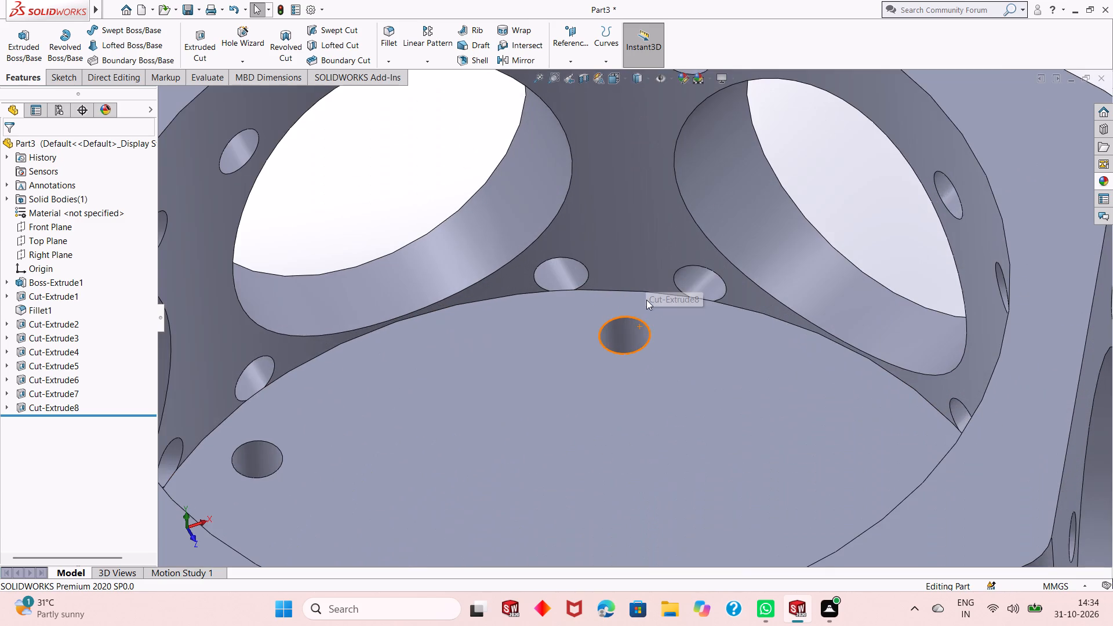
scroll(646, 300, down, 3)
scroll(601, 310, up, 6)
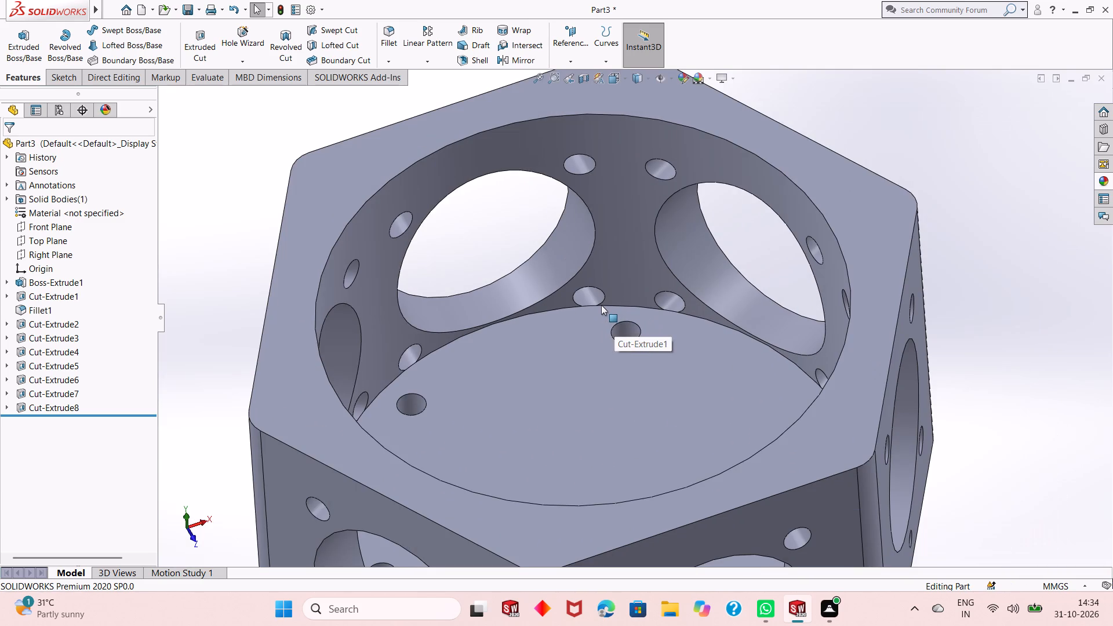
middle_drag(552, 397, 555, 370)
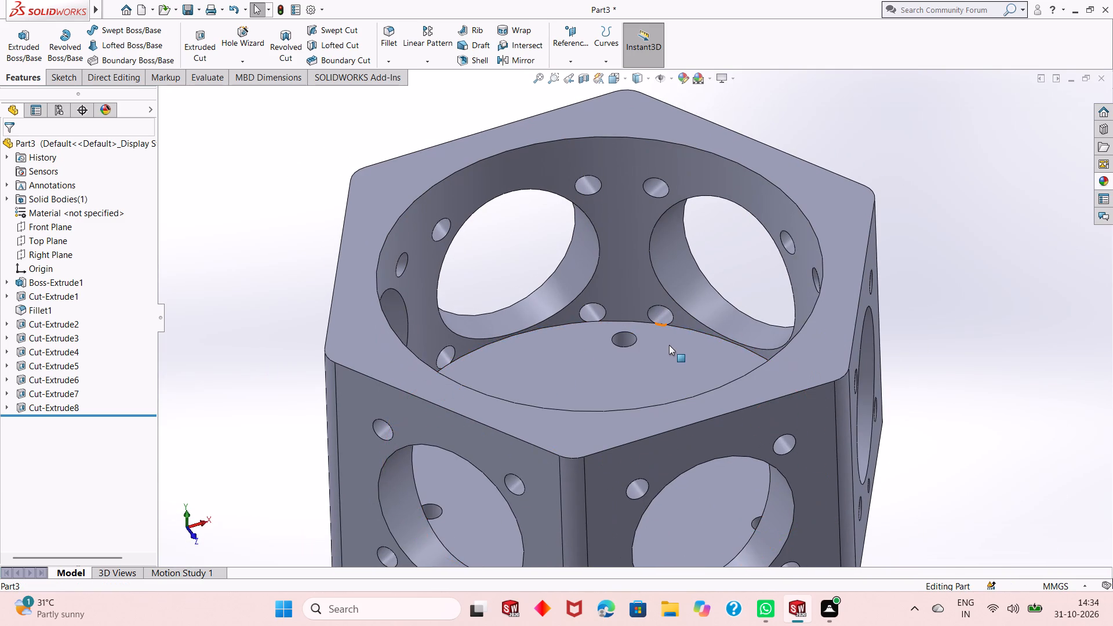
scroll(674, 351, down, 2)
key(Escape)
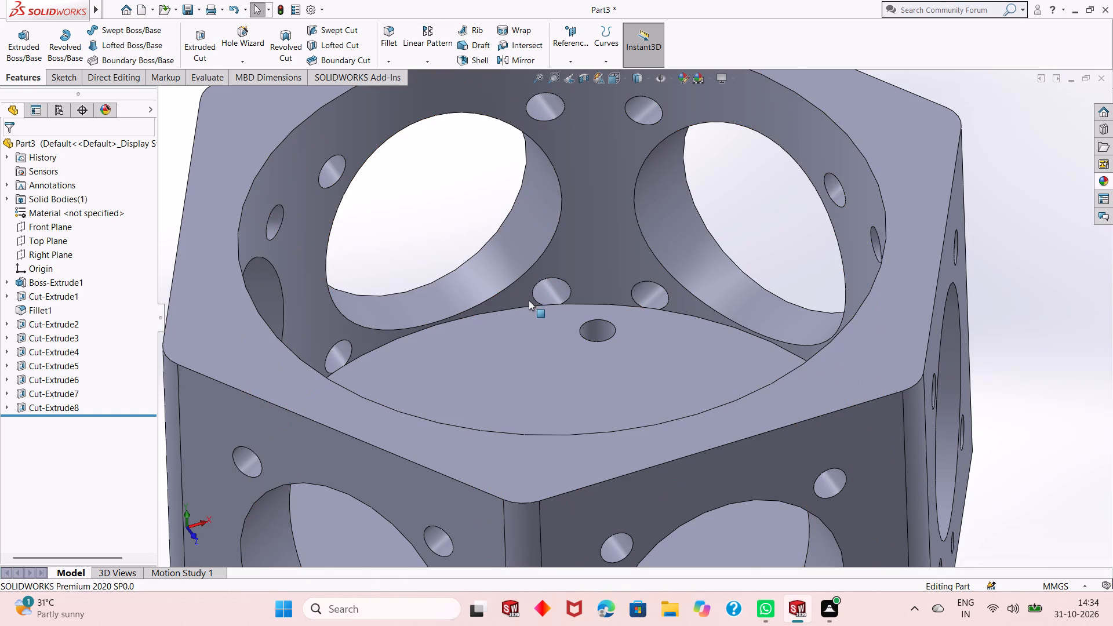
scroll(529, 300, up, 2)
click(934, 267)
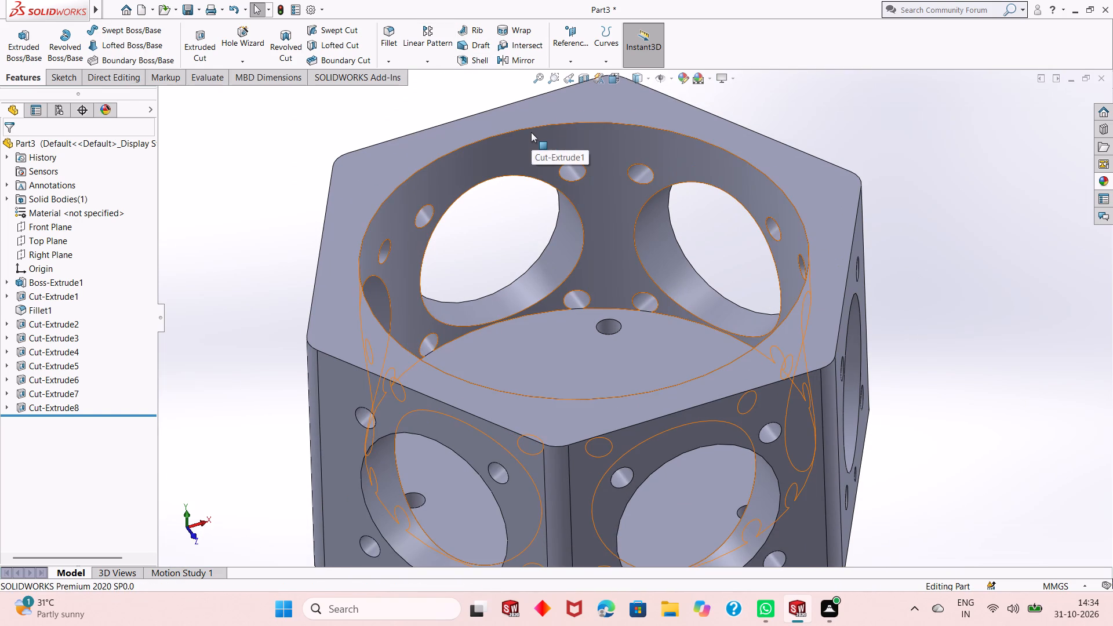
scroll(531, 132, up, 1)
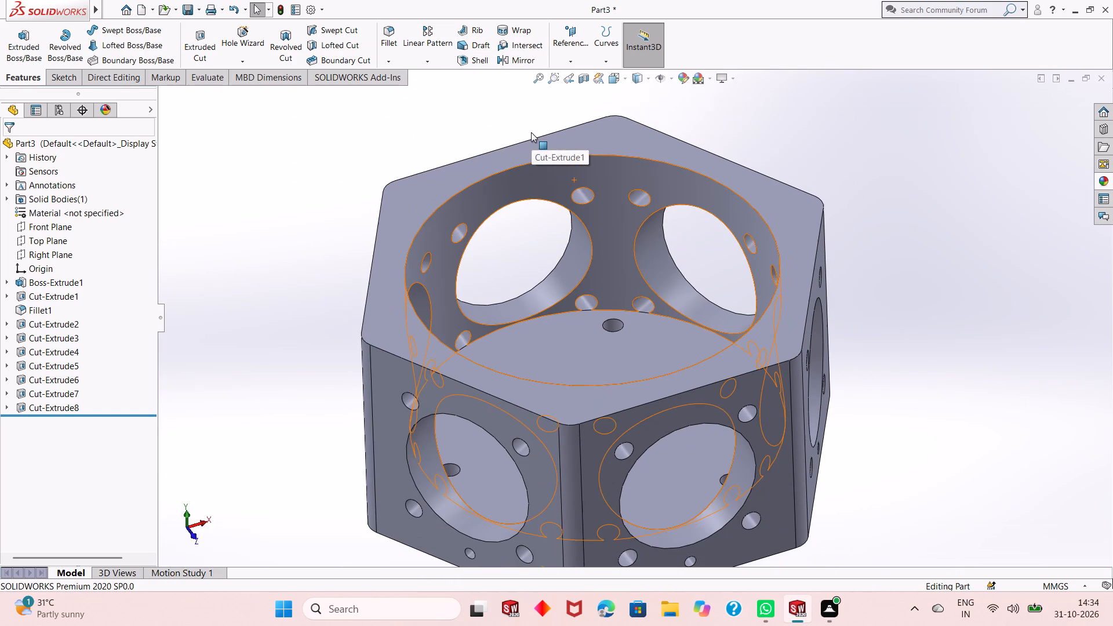
key(Escape)
key(Escape)
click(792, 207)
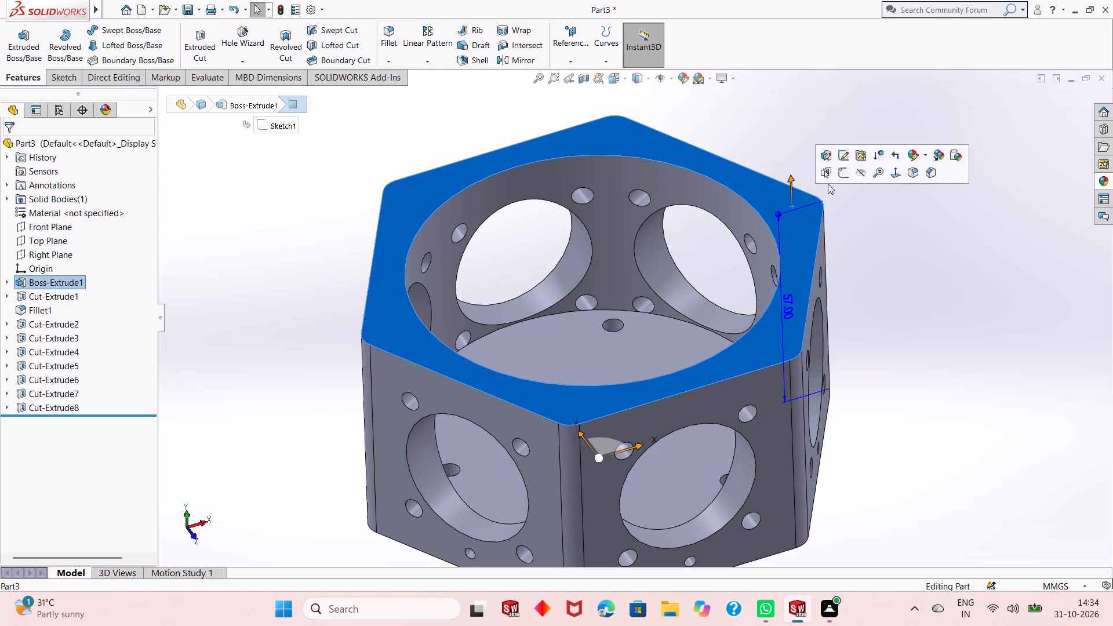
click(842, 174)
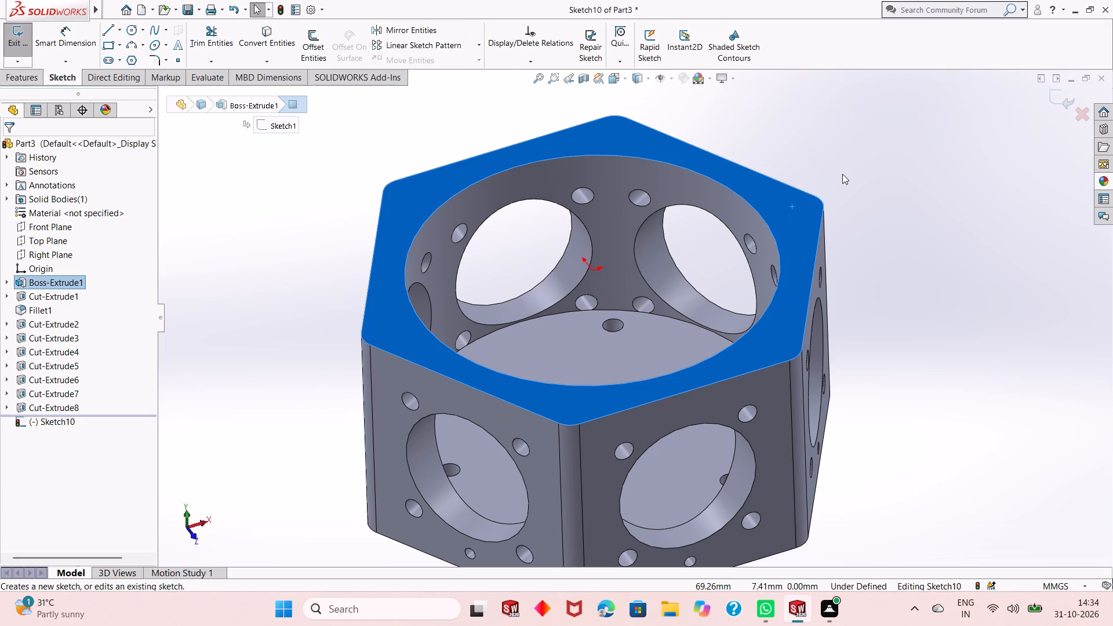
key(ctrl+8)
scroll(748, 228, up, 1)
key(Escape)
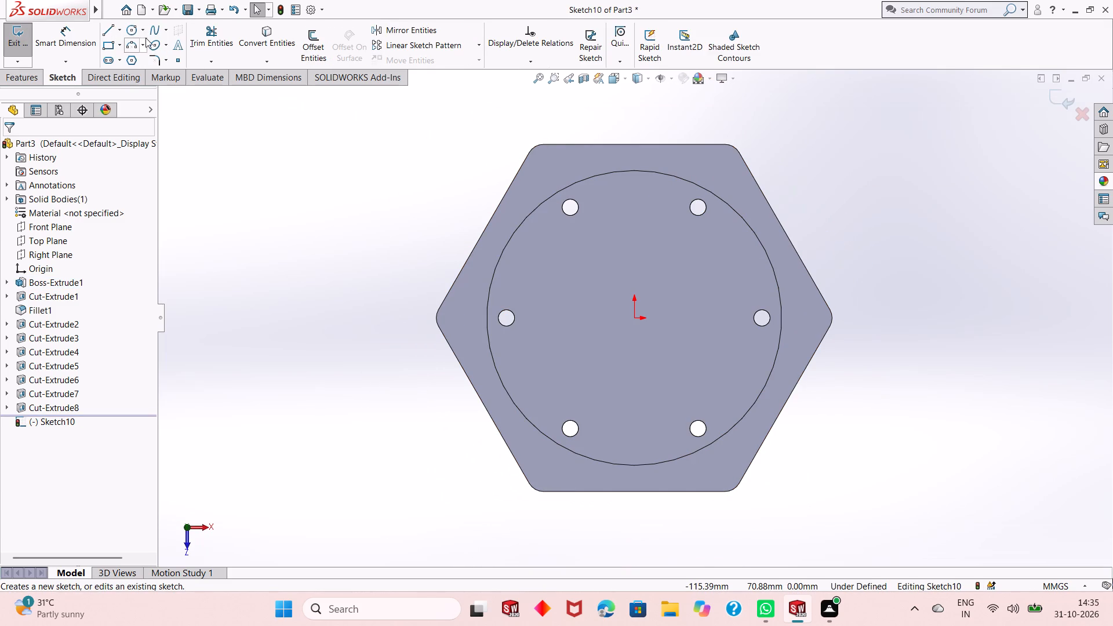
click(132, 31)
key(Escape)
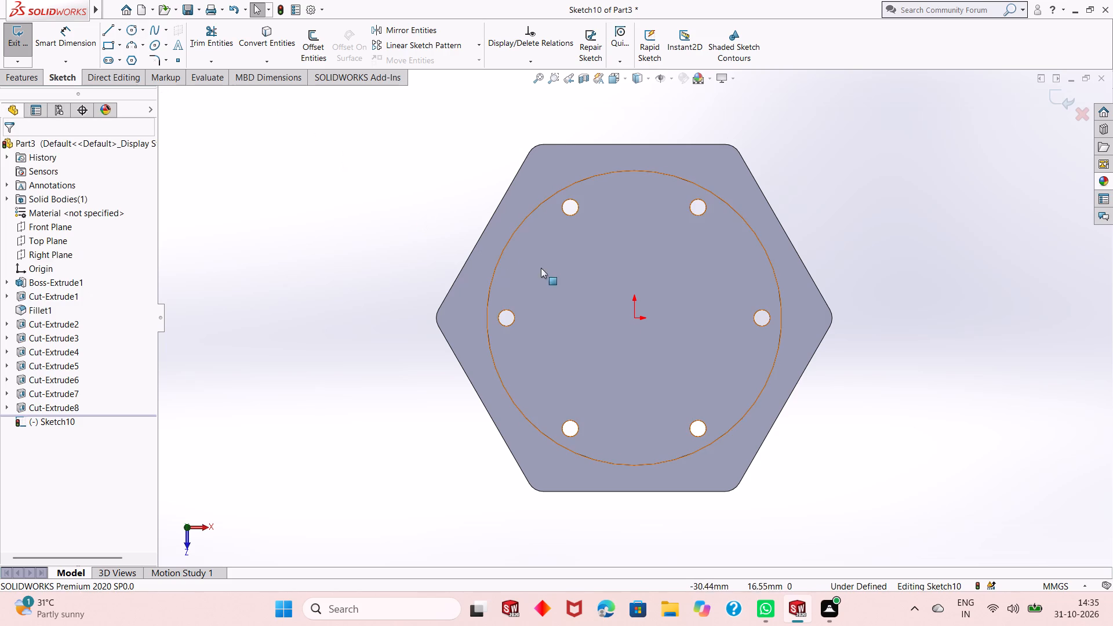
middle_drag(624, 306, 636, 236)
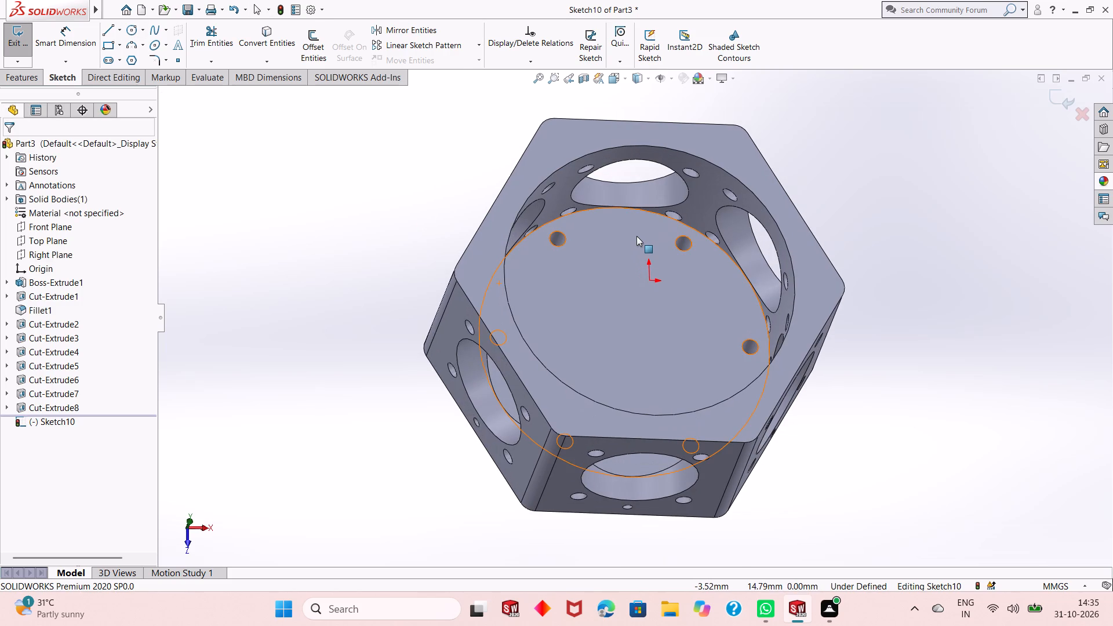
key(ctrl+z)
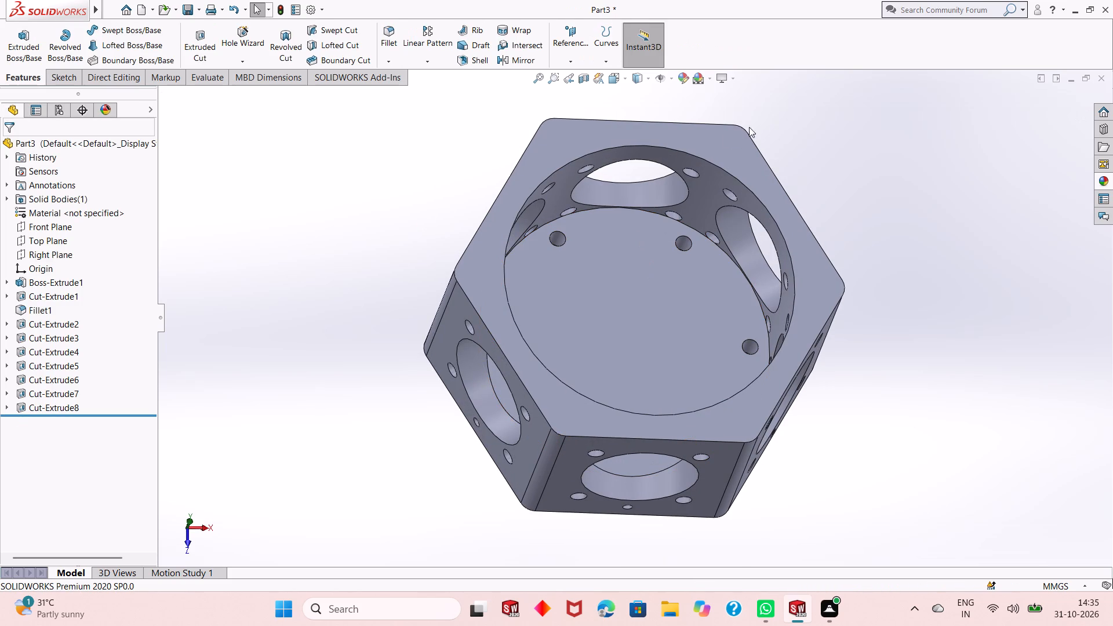
Open a new sketch on the part's top hexagonal rim face, viewed face-on.
click(728, 140)
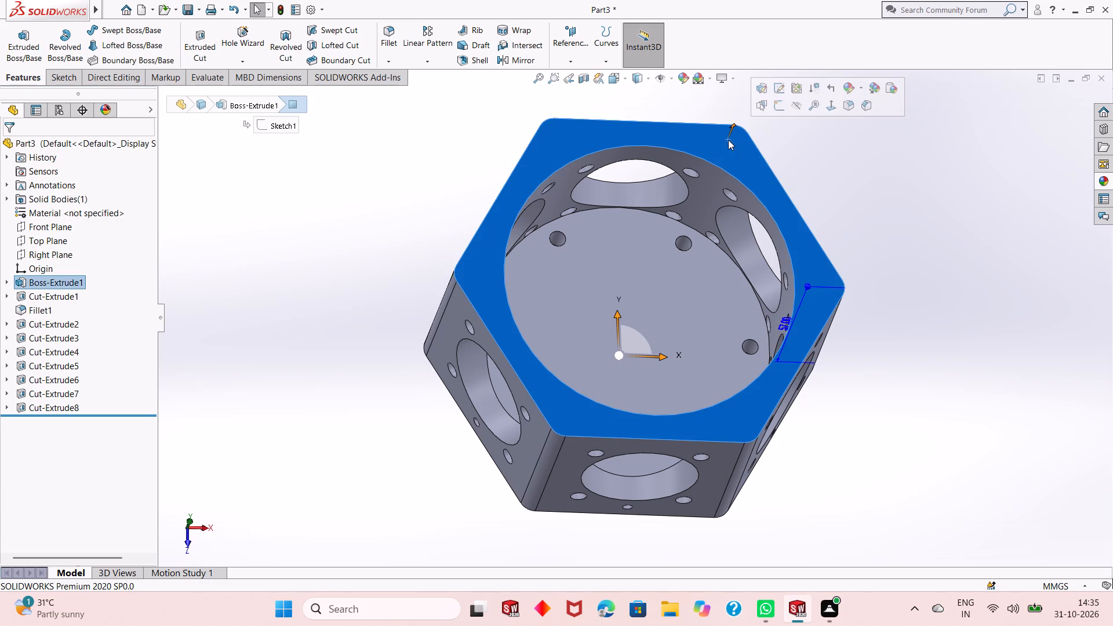
click(775, 109)
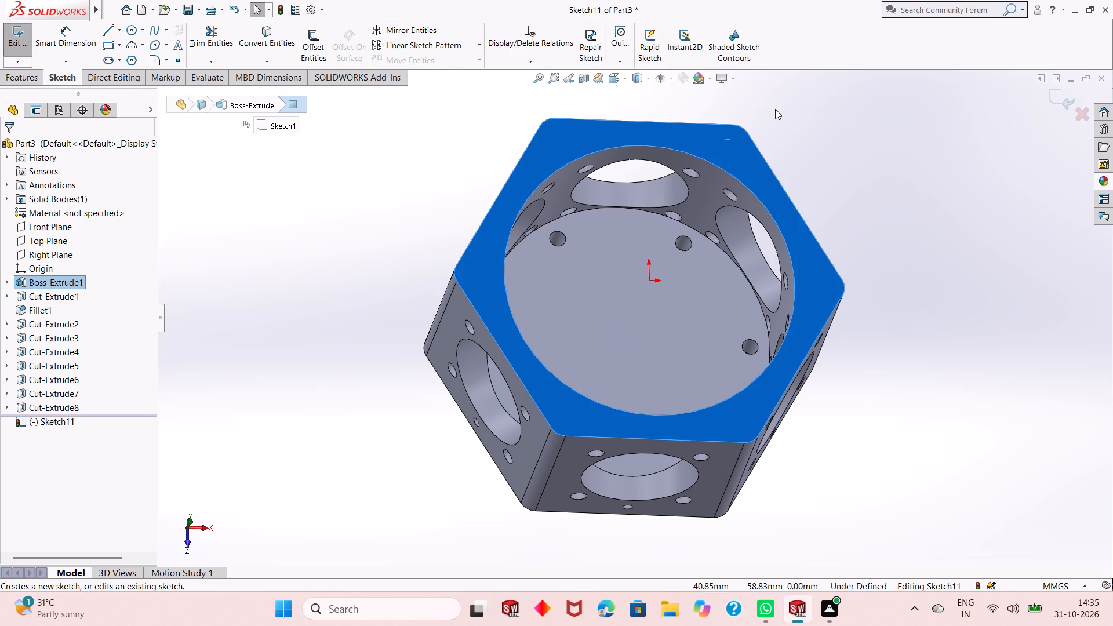
key(ctrl+8)
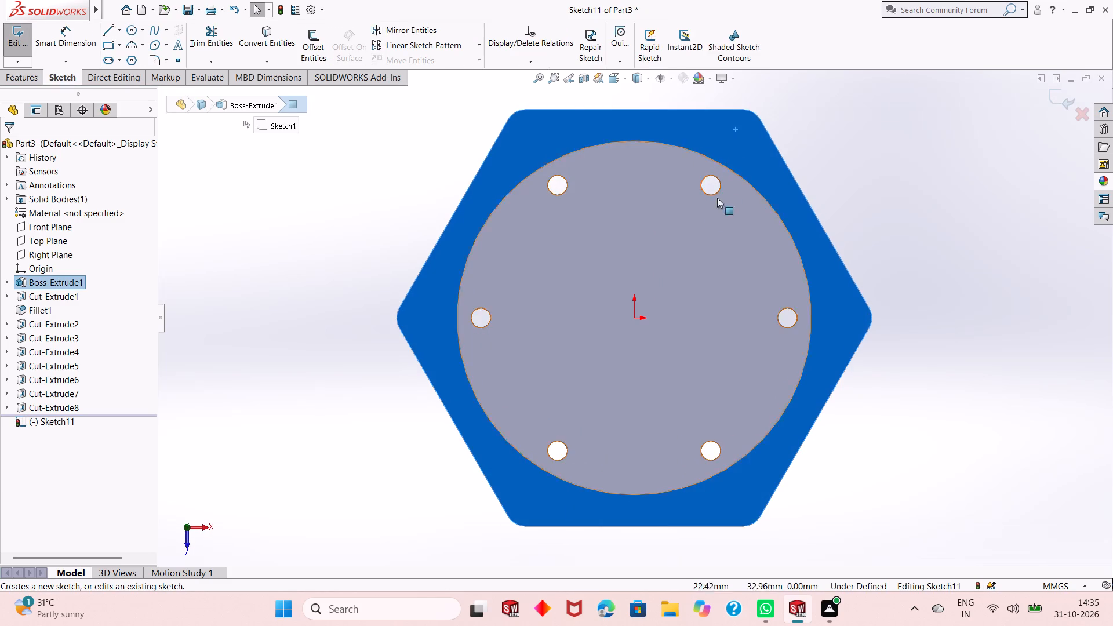
scroll(681, 254, up, 1)
key(Escape)
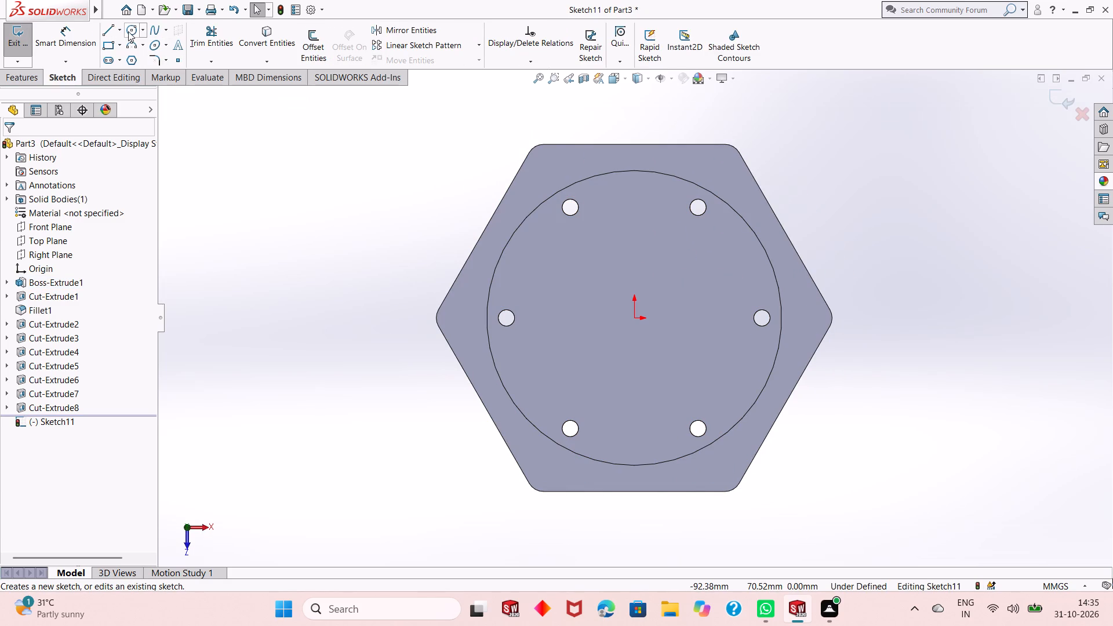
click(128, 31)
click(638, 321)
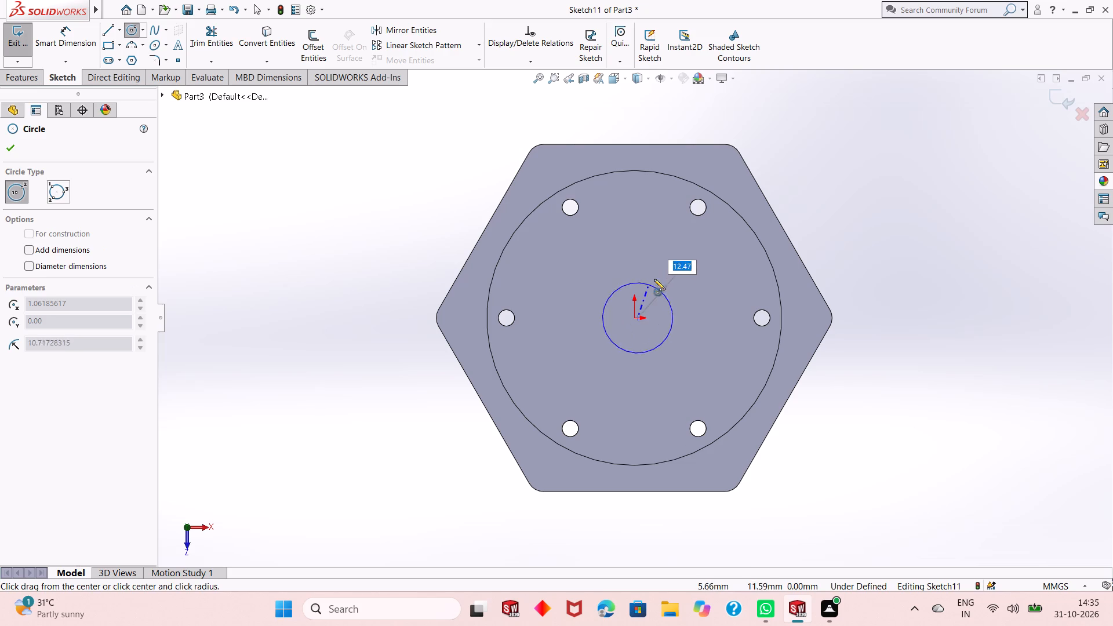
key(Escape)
Sketch a circle about 98 mm in diameter centred on the origin, around the pocket edge.
click(135, 28)
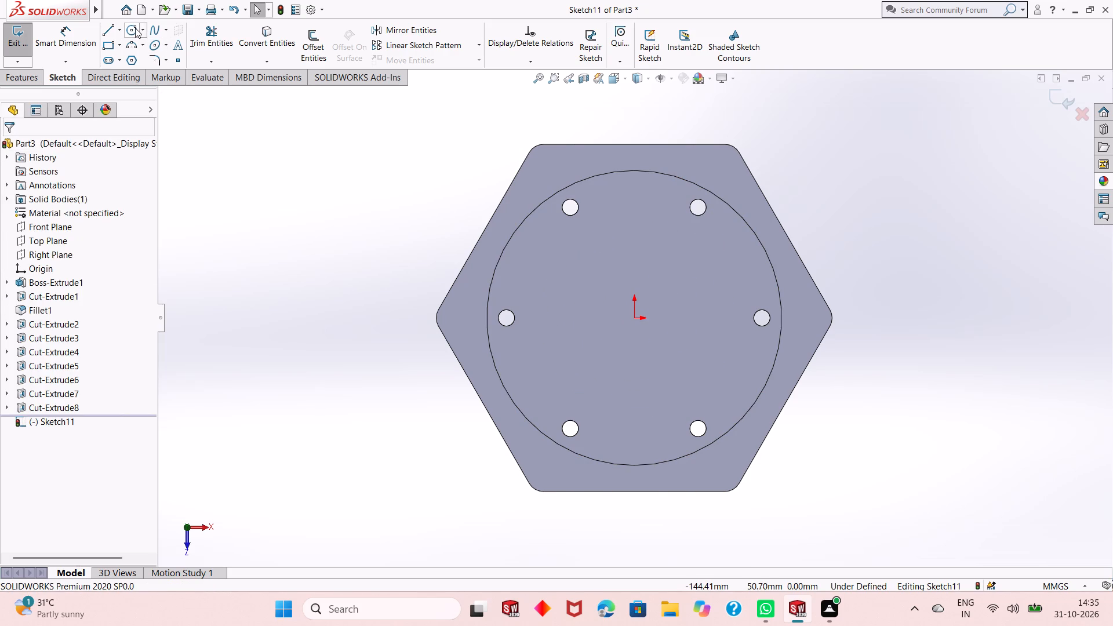
click(634, 319)
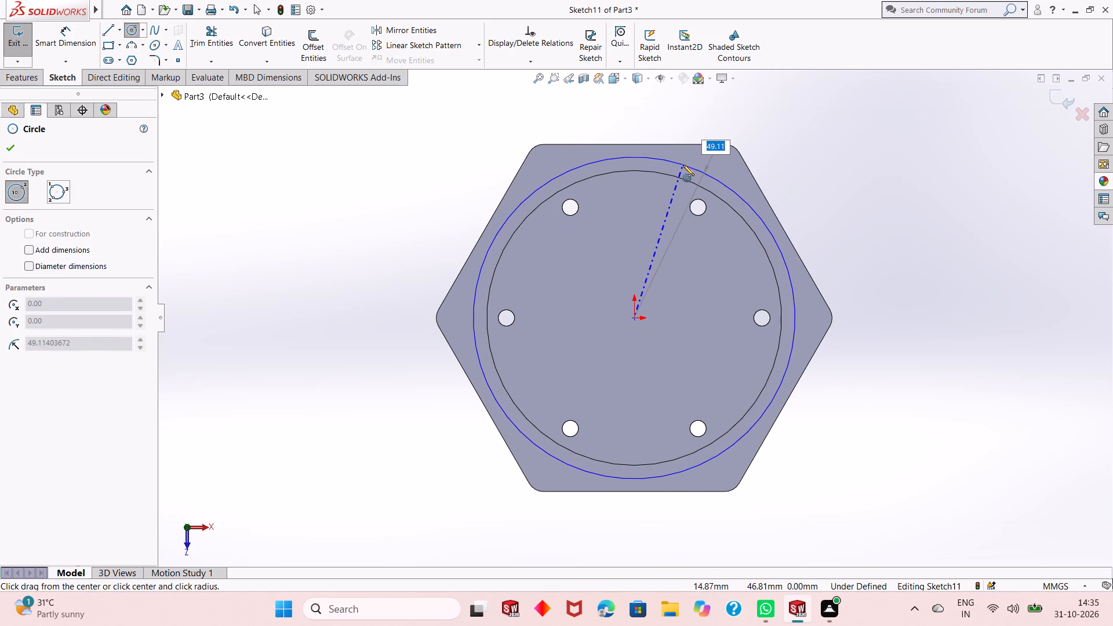
click(685, 165)
right_click(287, 154)
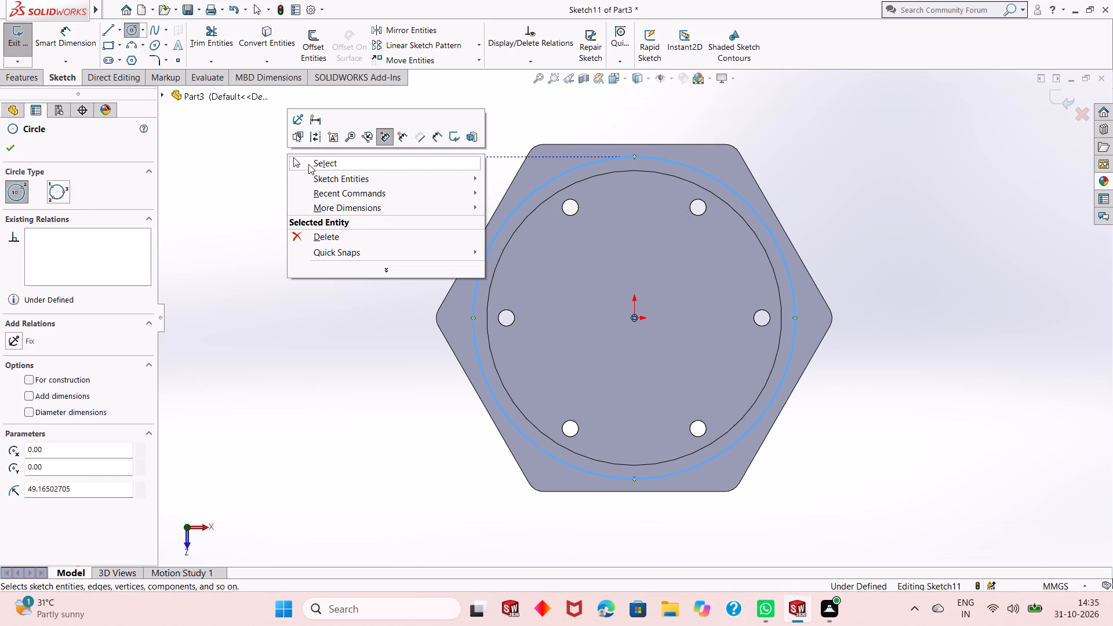
click(308, 164)
Dimension the new circle on the top rim face to a 102 mm diameter.
click(81, 45)
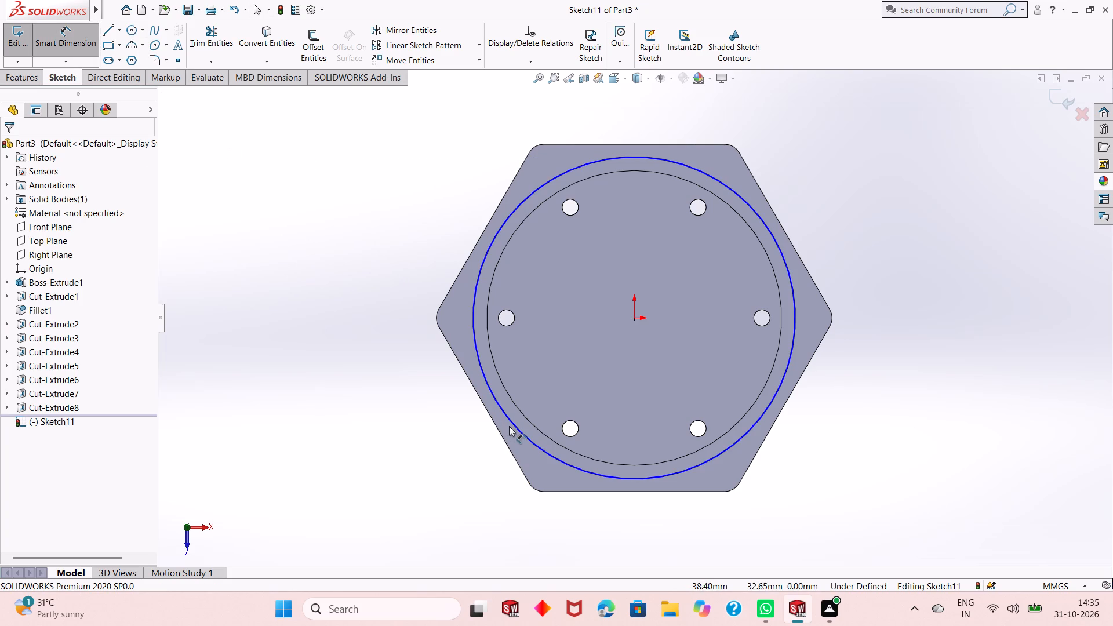
click(522, 433)
click(435, 492)
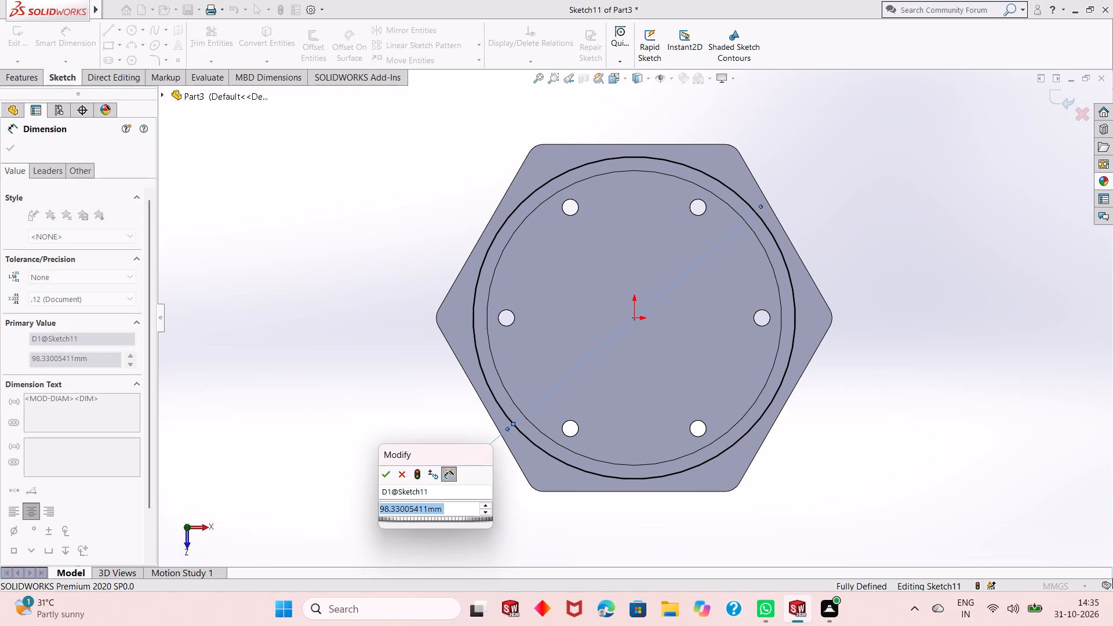
text(102)
key(Return)
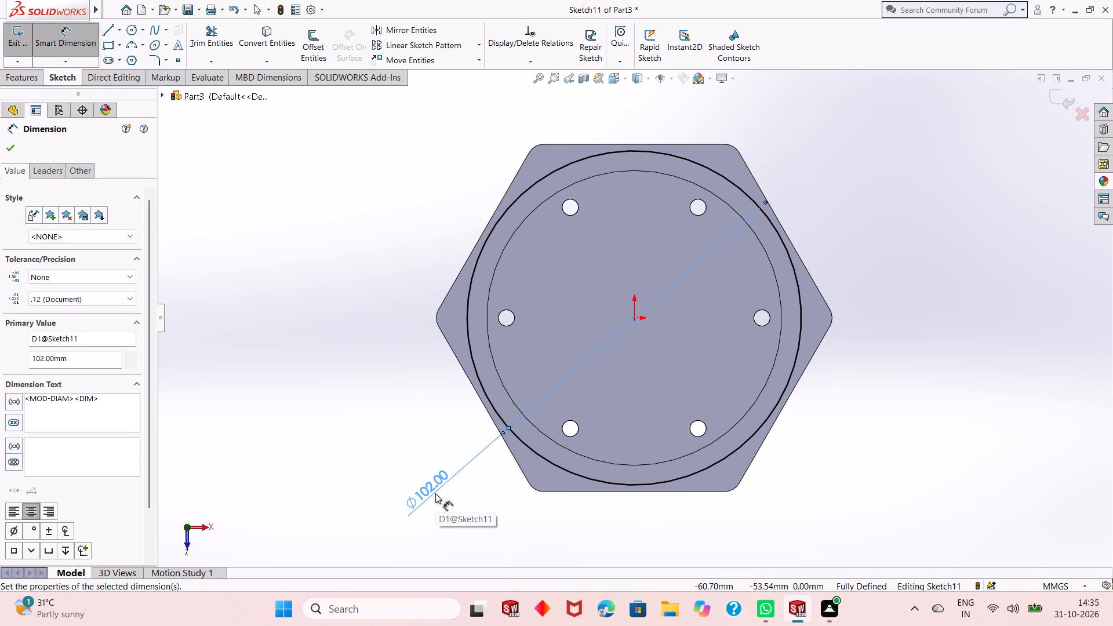
right_click(305, 185)
click(327, 228)
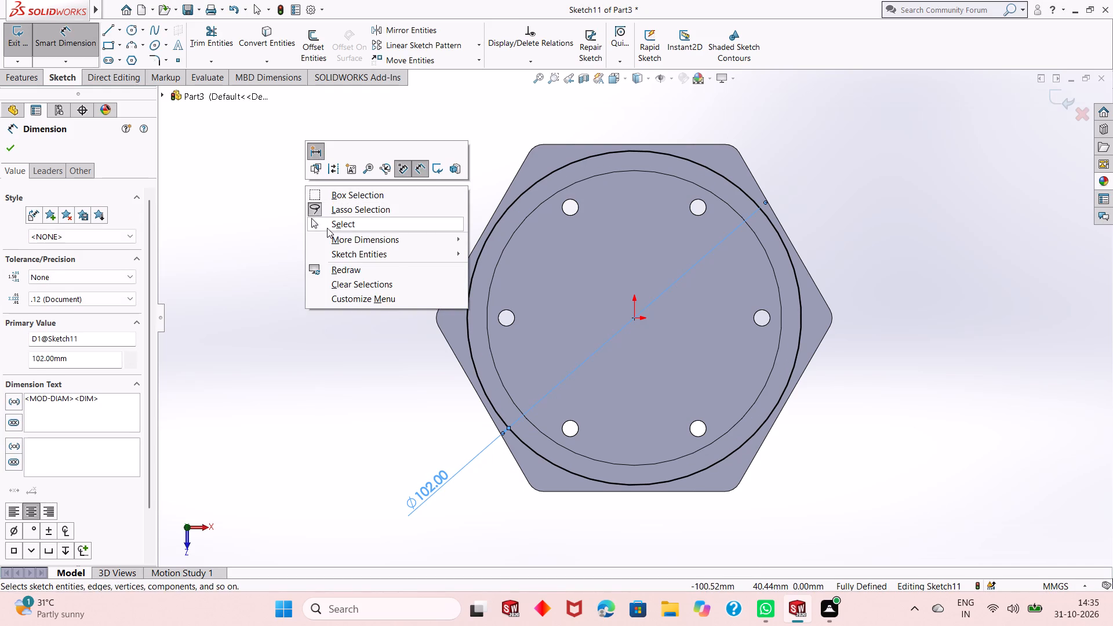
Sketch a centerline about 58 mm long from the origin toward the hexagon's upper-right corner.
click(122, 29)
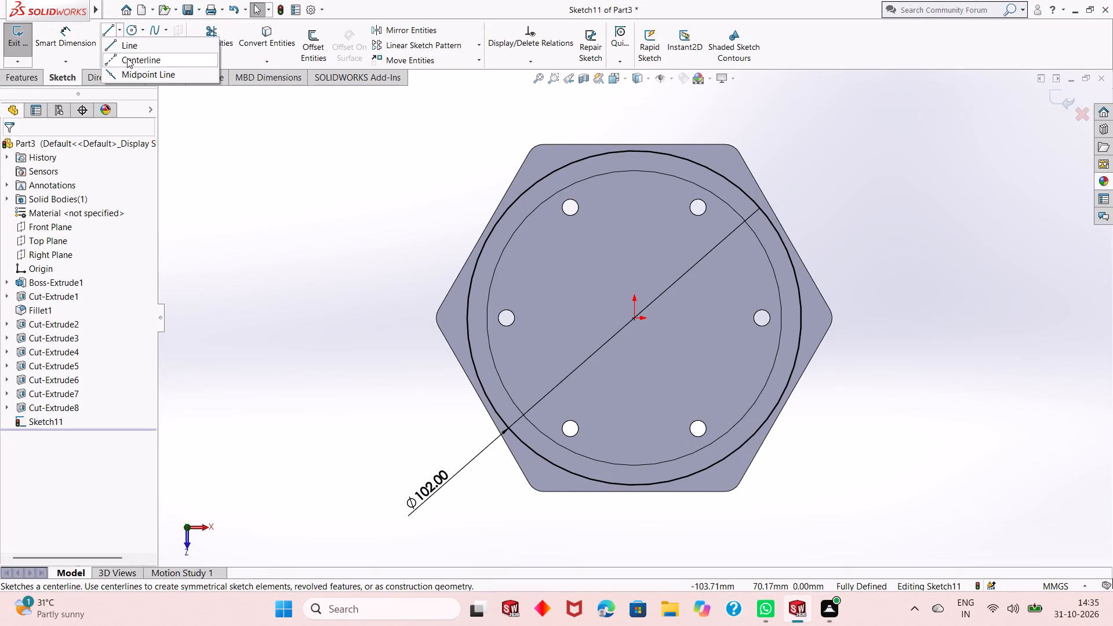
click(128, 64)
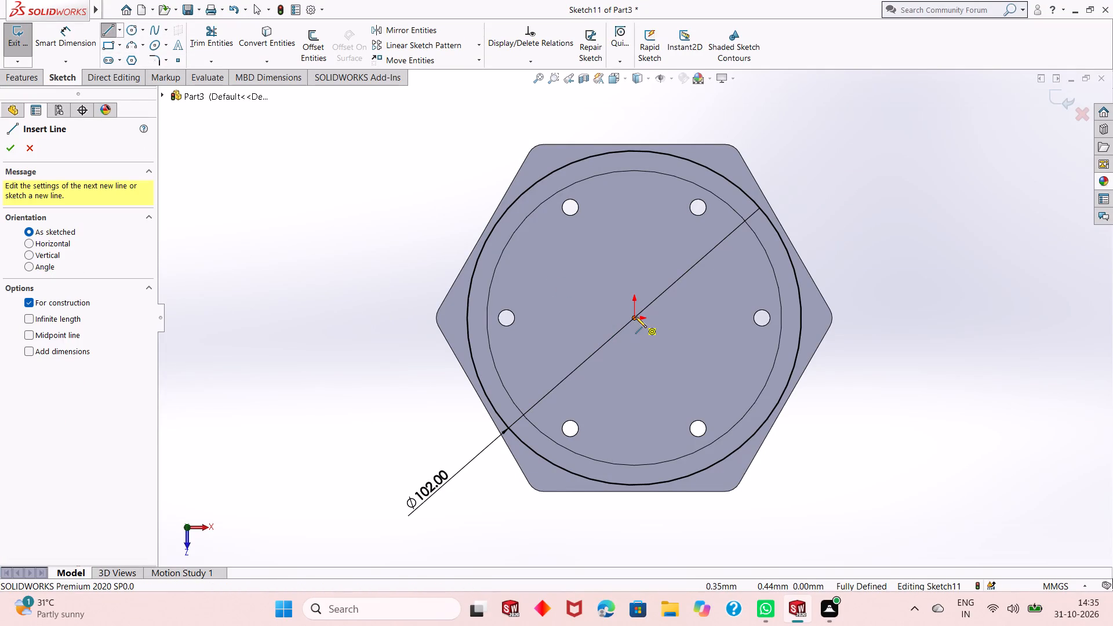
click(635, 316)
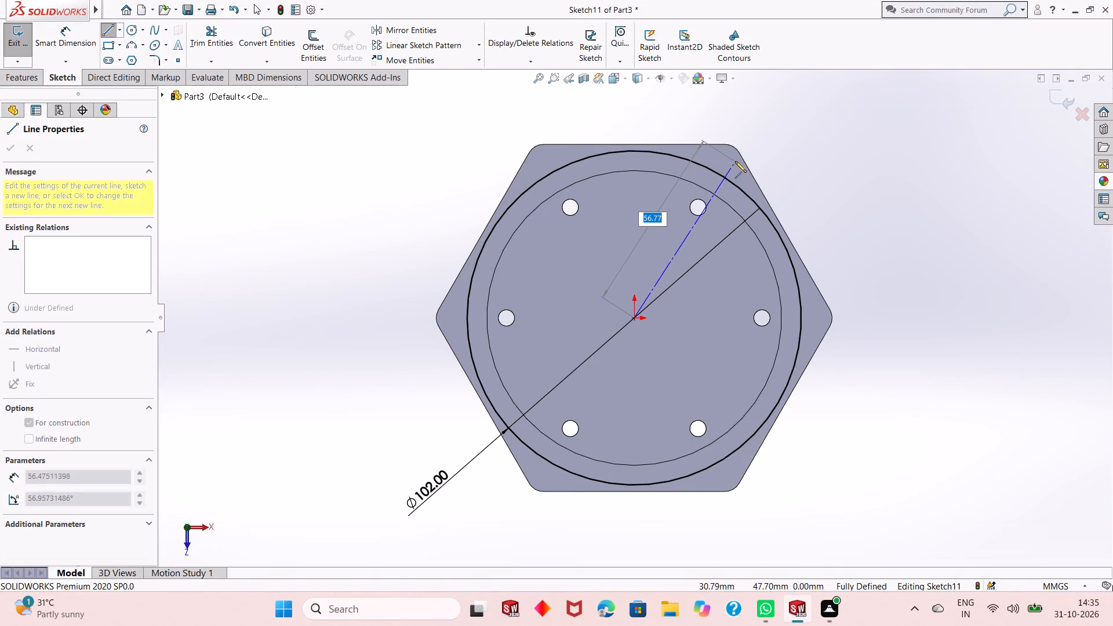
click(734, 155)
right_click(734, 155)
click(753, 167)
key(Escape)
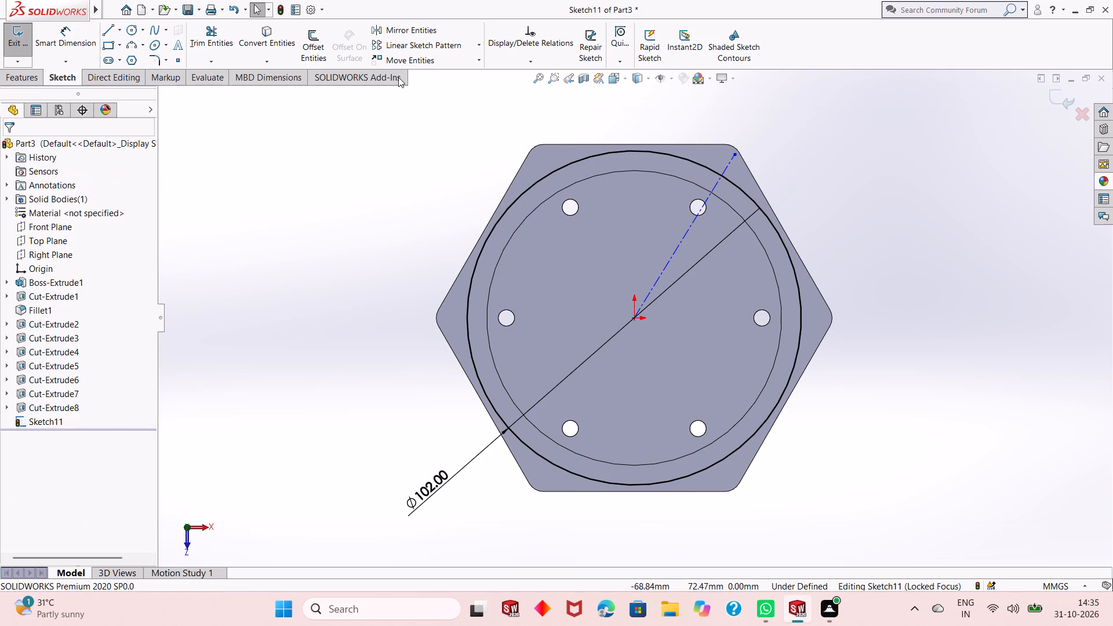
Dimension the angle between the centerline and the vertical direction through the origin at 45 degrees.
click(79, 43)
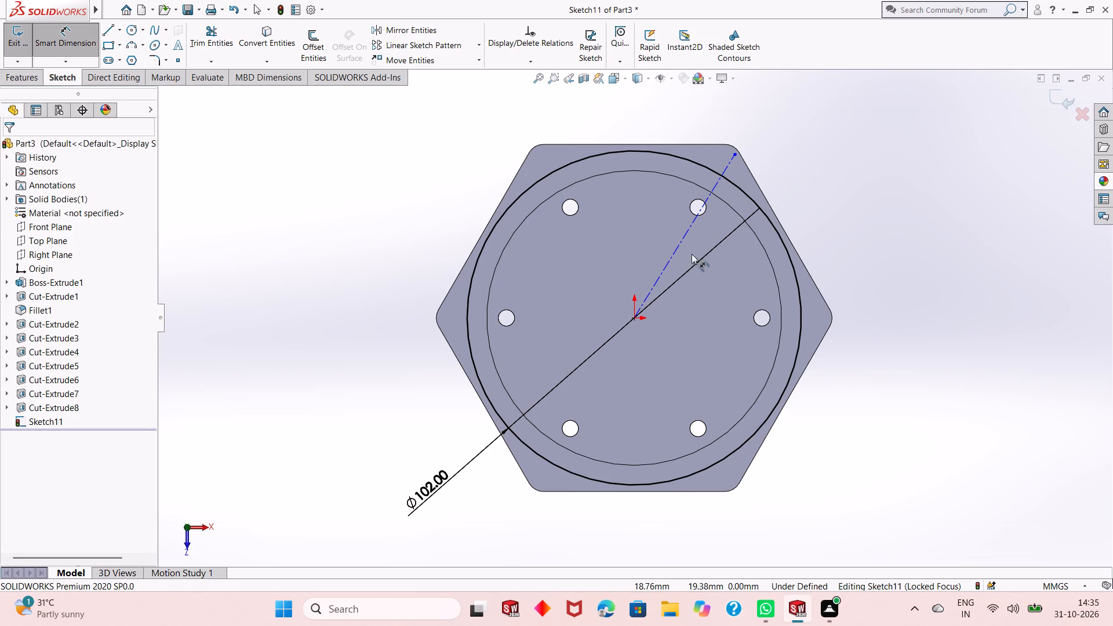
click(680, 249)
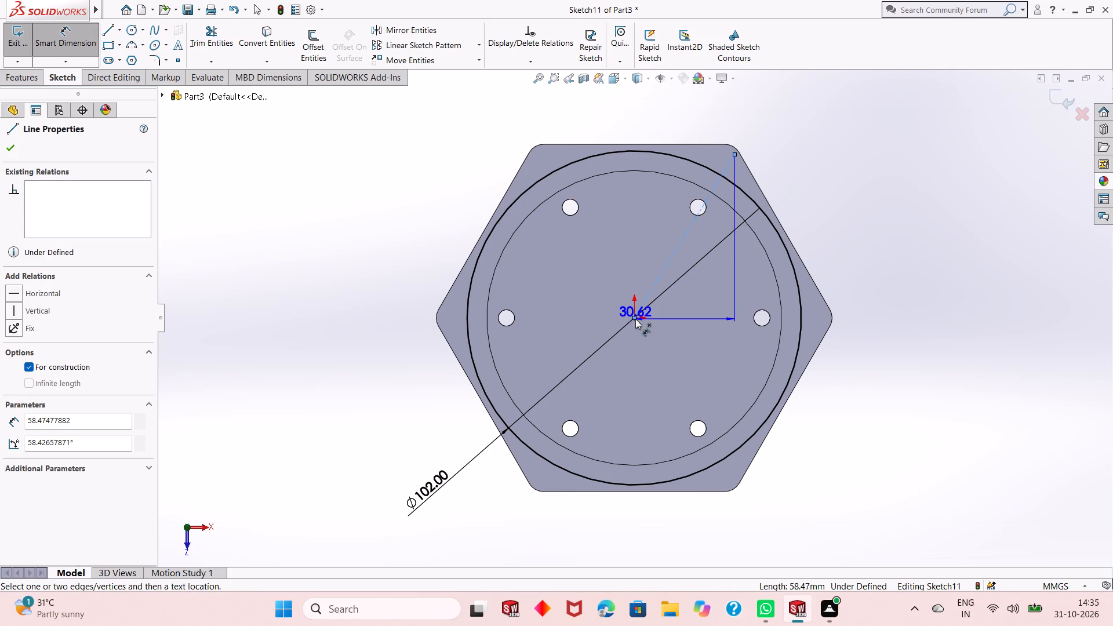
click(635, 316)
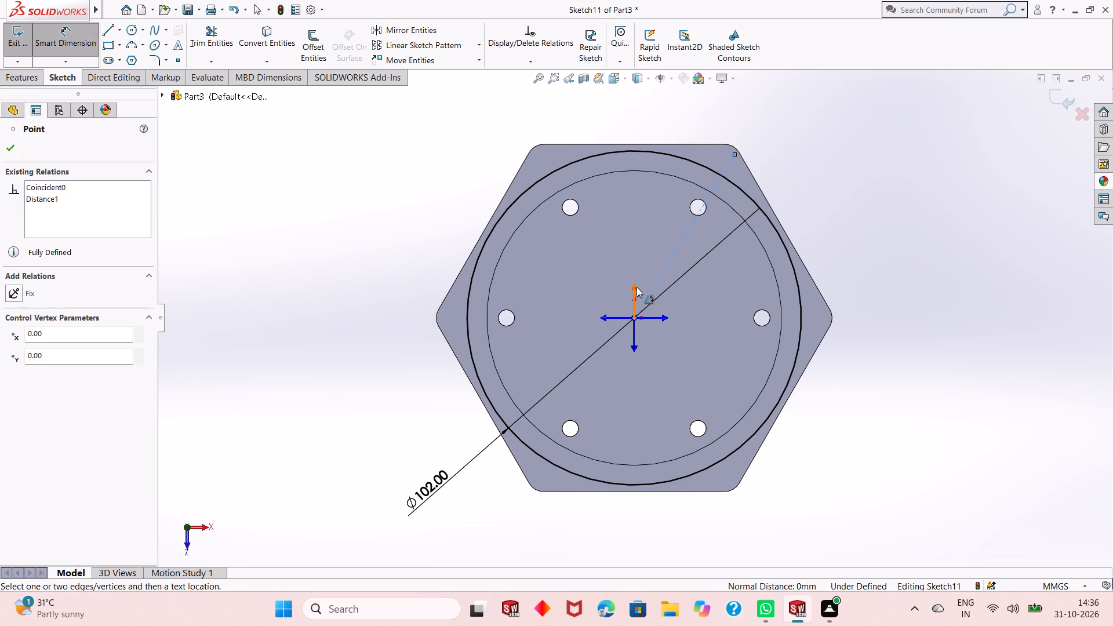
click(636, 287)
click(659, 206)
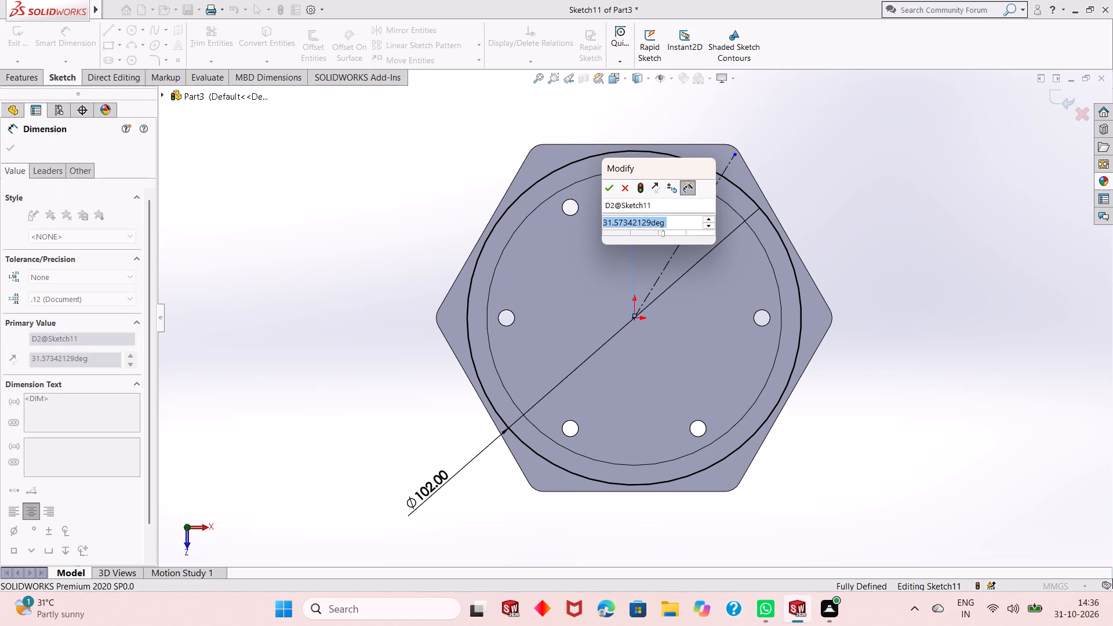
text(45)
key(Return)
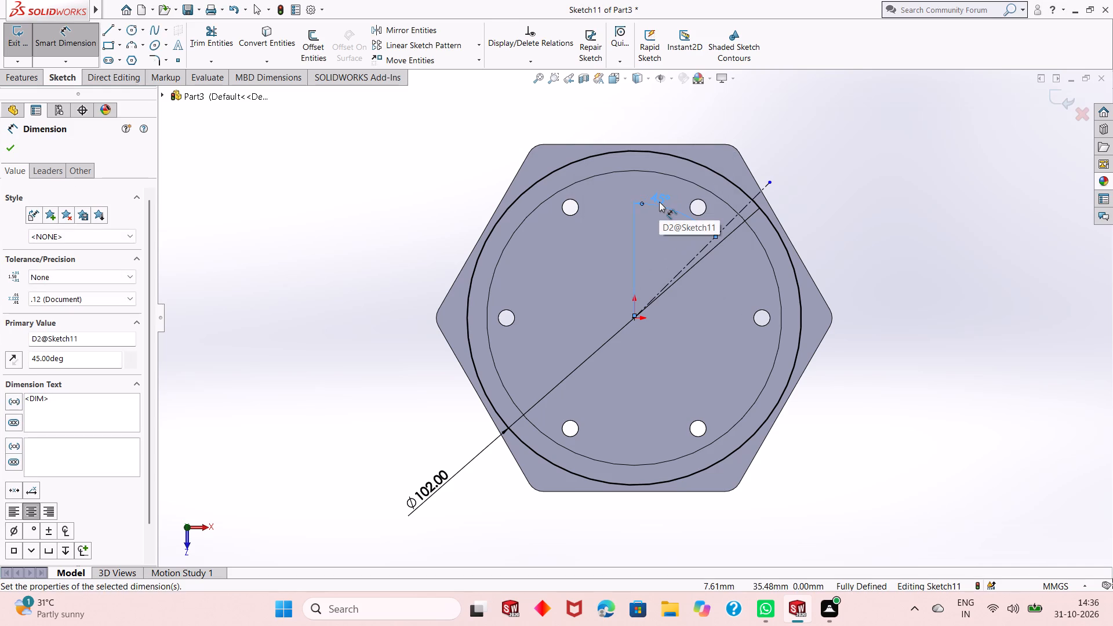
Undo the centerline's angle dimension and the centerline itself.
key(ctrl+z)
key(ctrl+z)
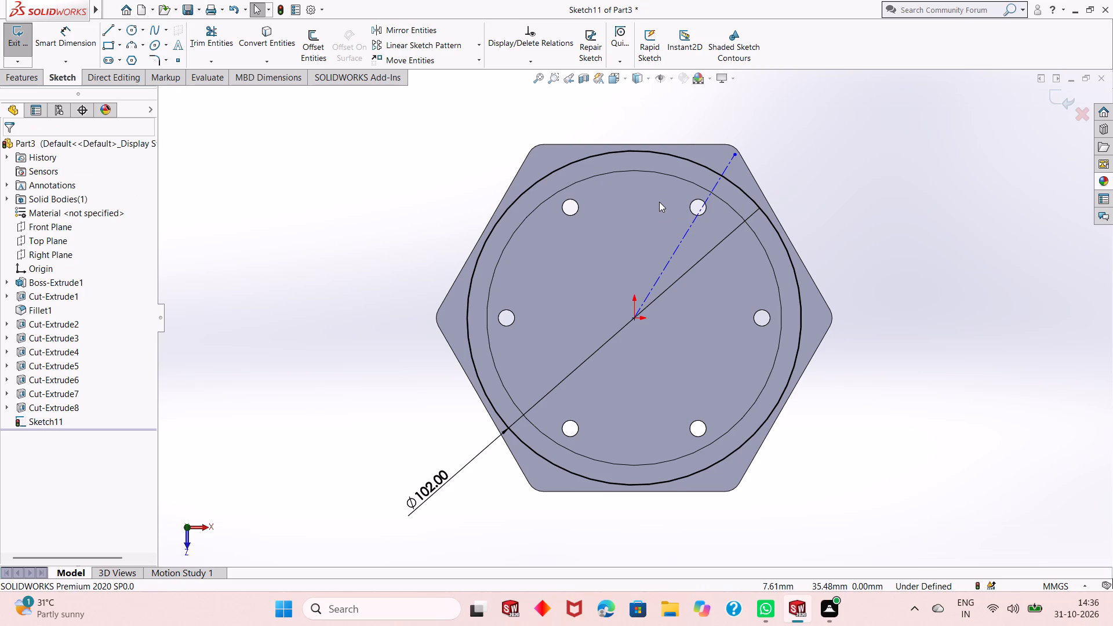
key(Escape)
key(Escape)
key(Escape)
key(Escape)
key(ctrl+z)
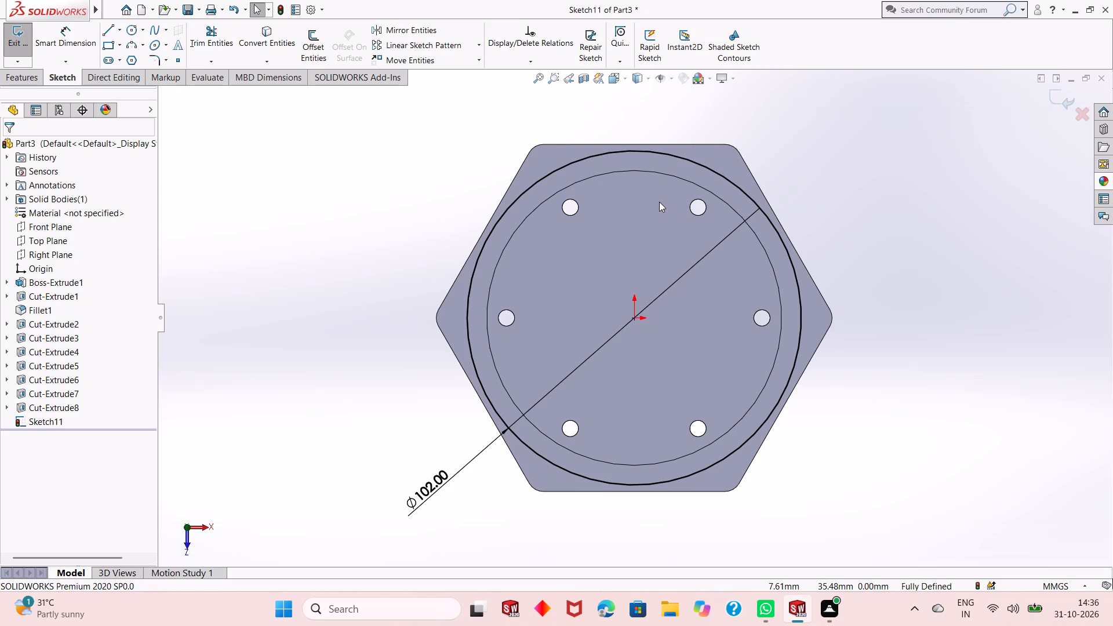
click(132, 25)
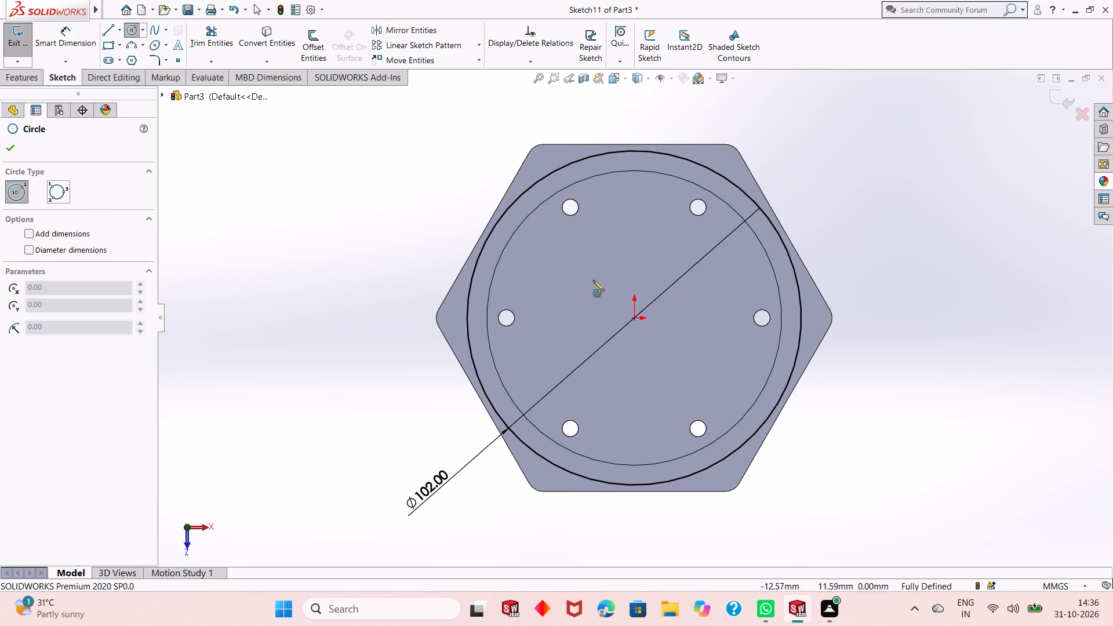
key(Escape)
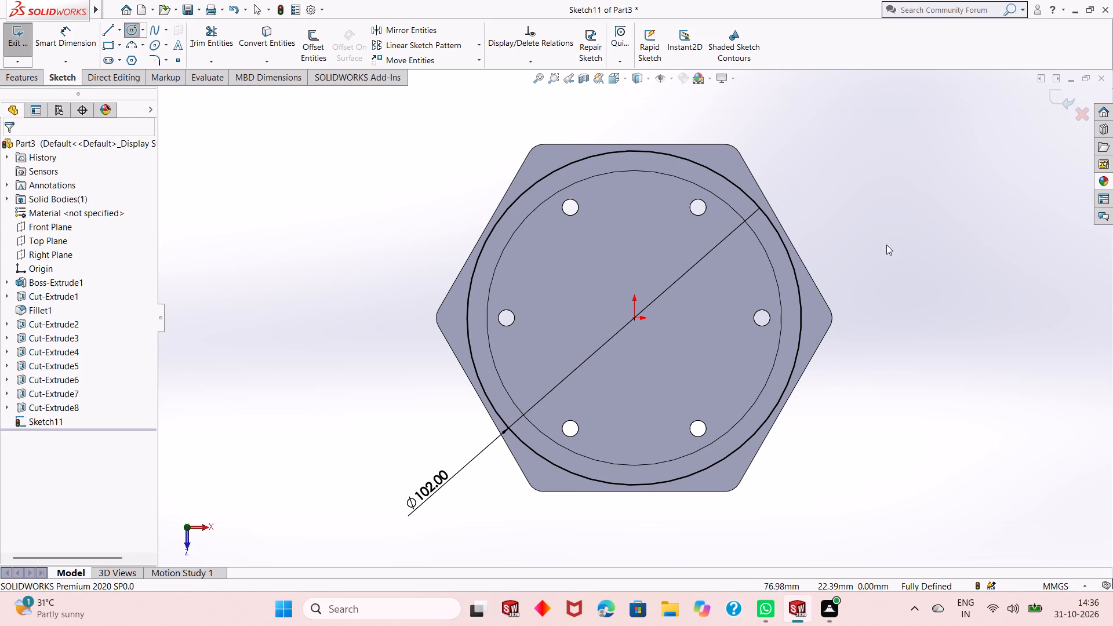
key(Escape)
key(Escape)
Convert the 102 mm circle on the top rim to construction geometry.
click(788, 249)
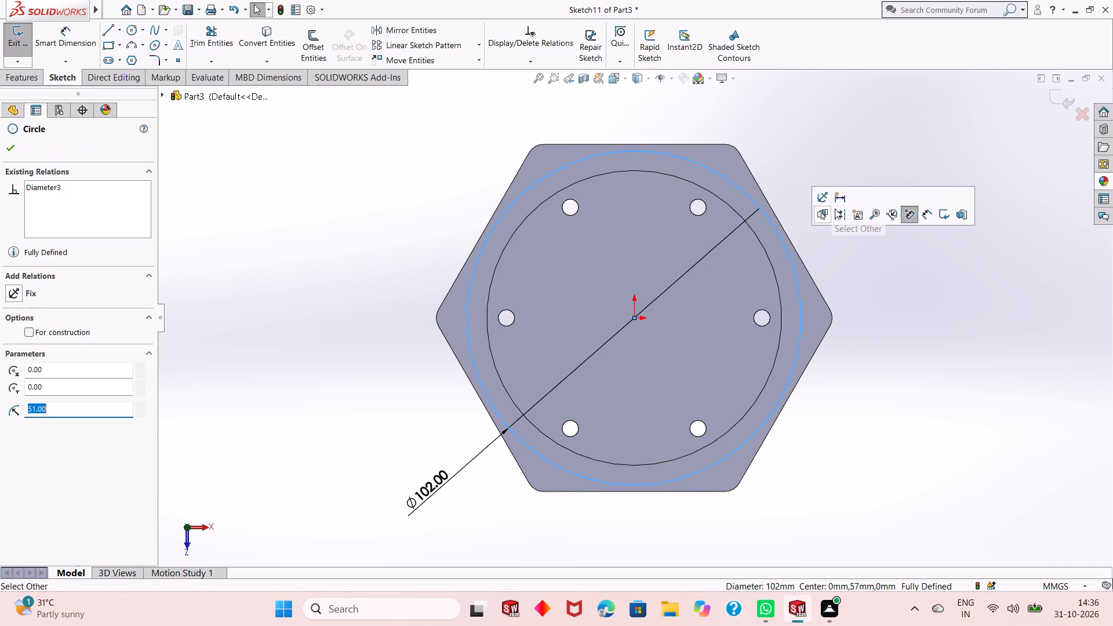
click(843, 209)
key(Escape)
key(Escape)
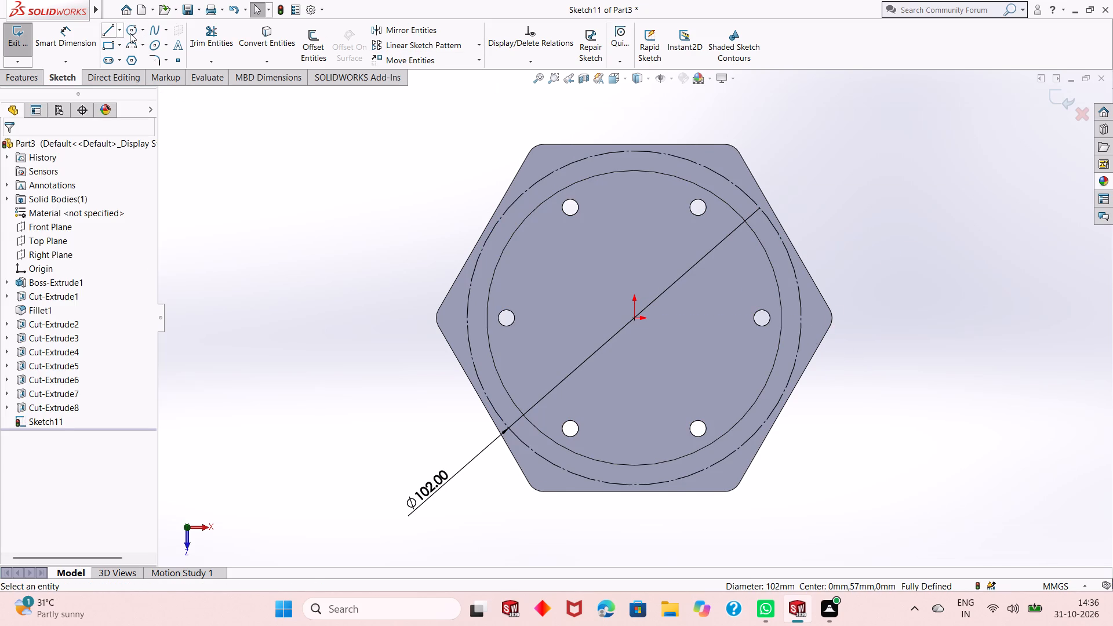
Sketch a circle about 7.7 mm in diameter centred on the 102 mm construction circle, horizontally level with the origin on its right side.
click(130, 33)
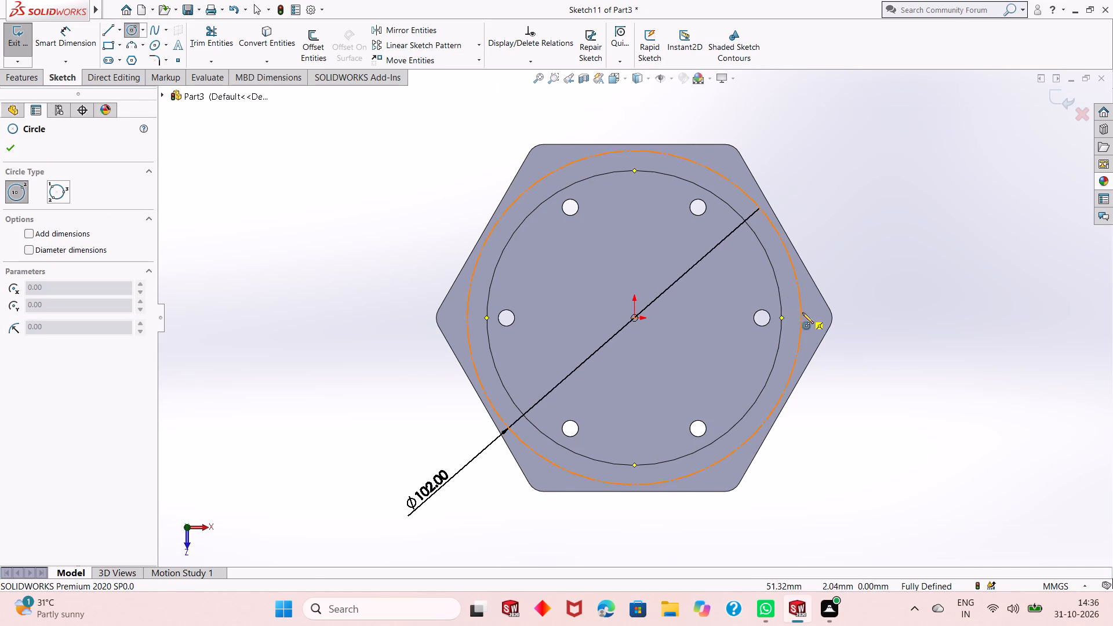
click(802, 318)
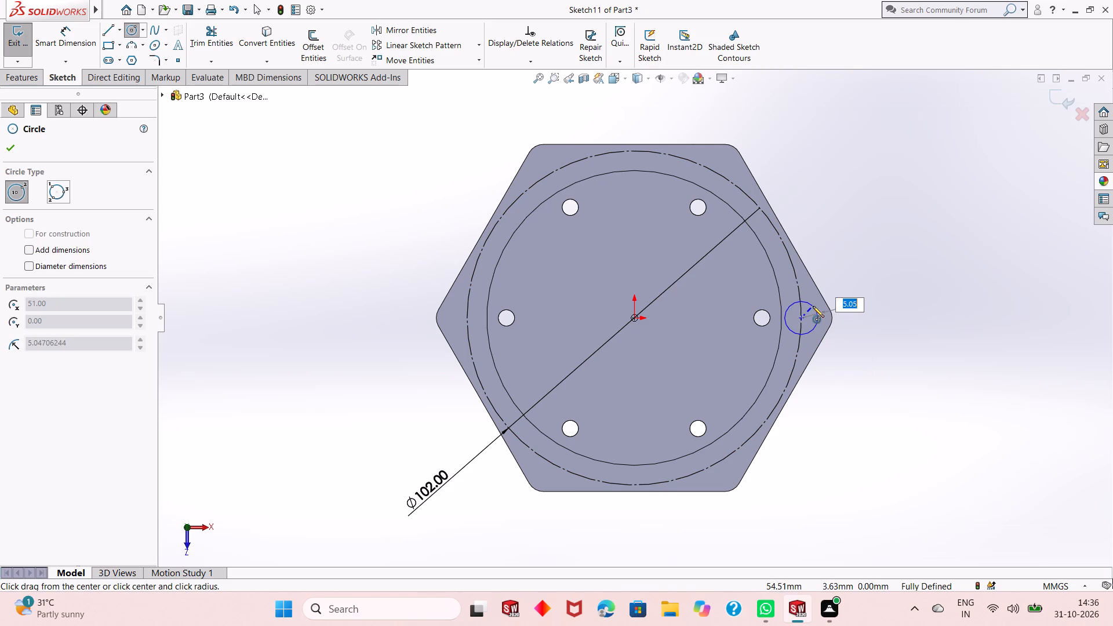
click(807, 307)
right_click(832, 220)
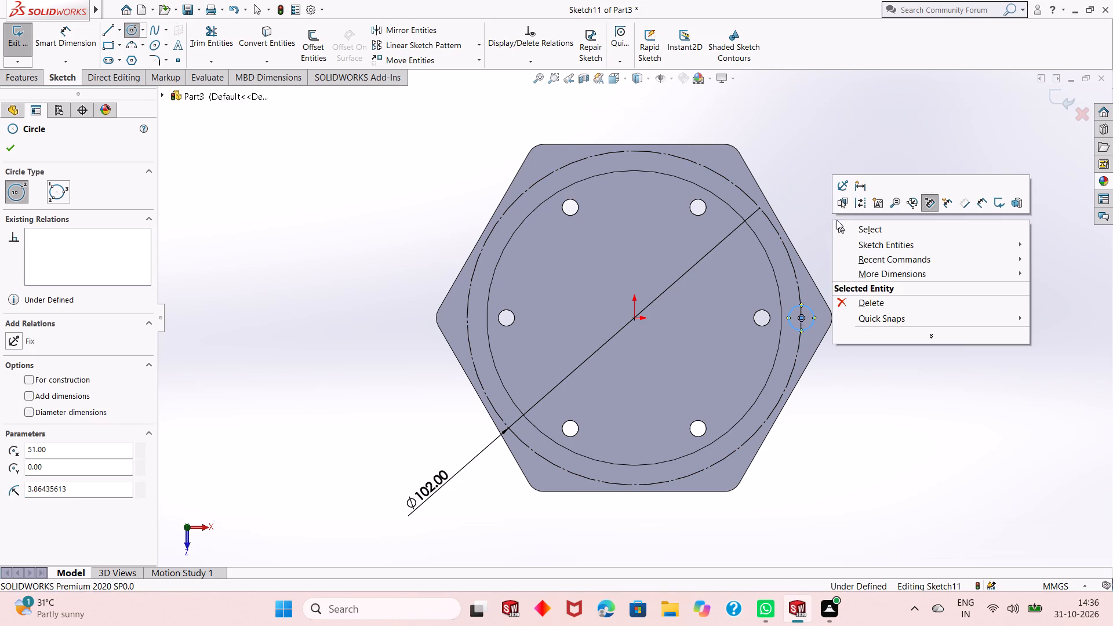
click(844, 224)
Dimension the small circle on the rim to a 5 mm diameter.
click(60, 35)
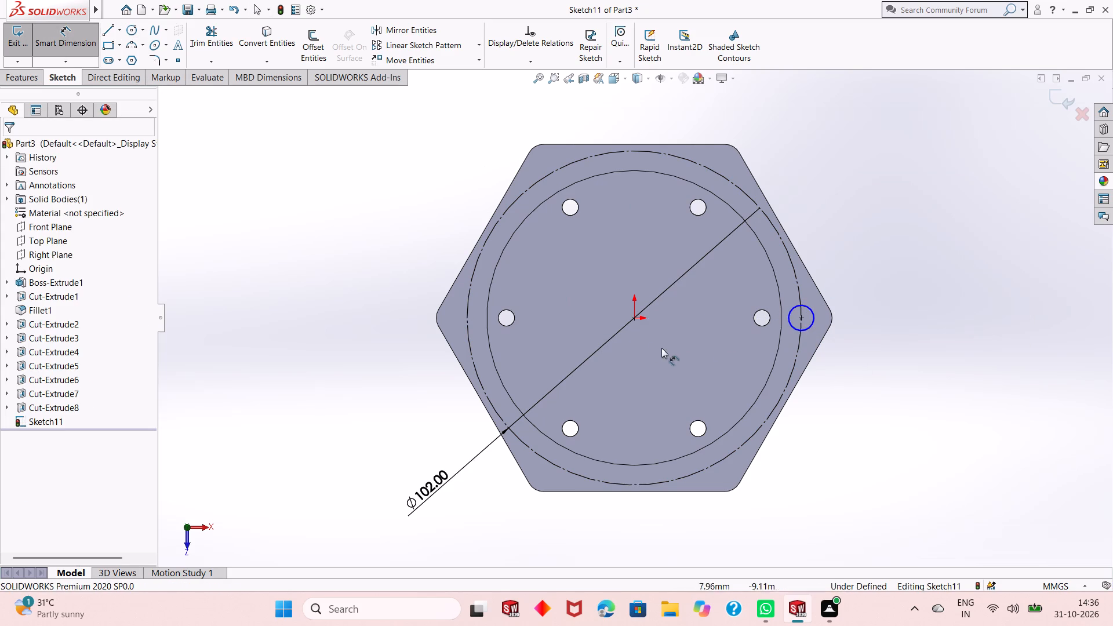
click(810, 326)
click(883, 395)
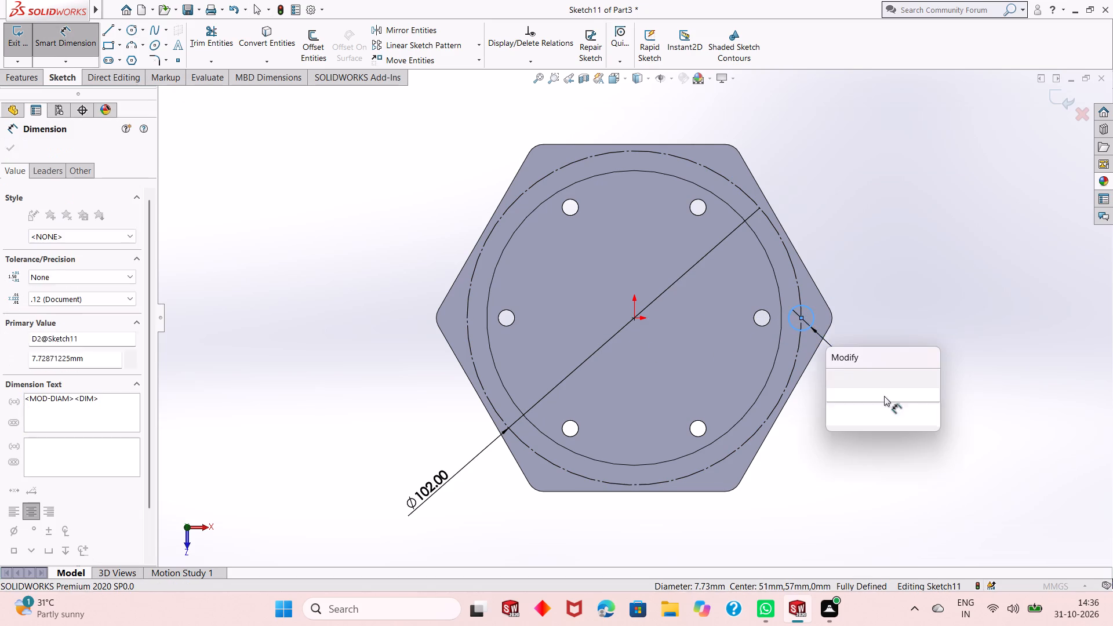
key(5)
key(Return)
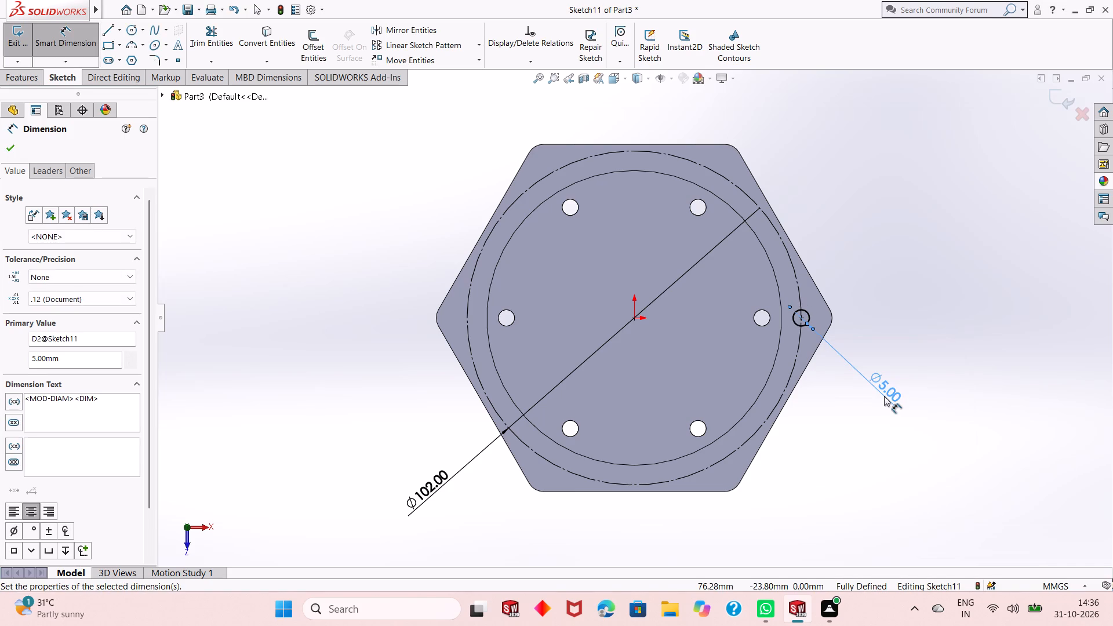
right_click(868, 172)
click(884, 209)
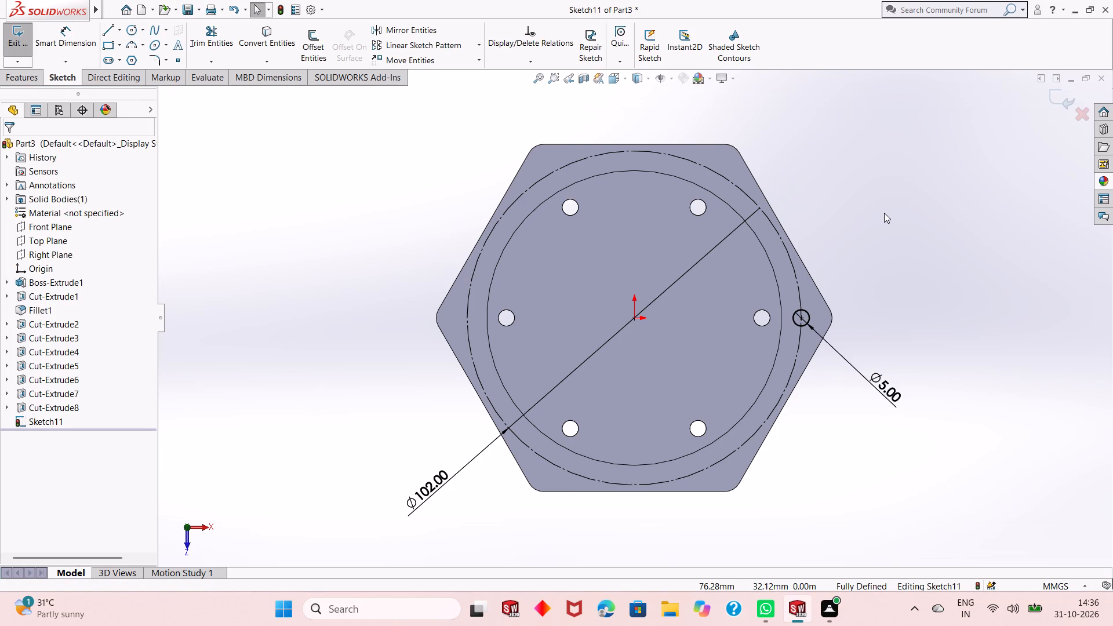
key(Escape)
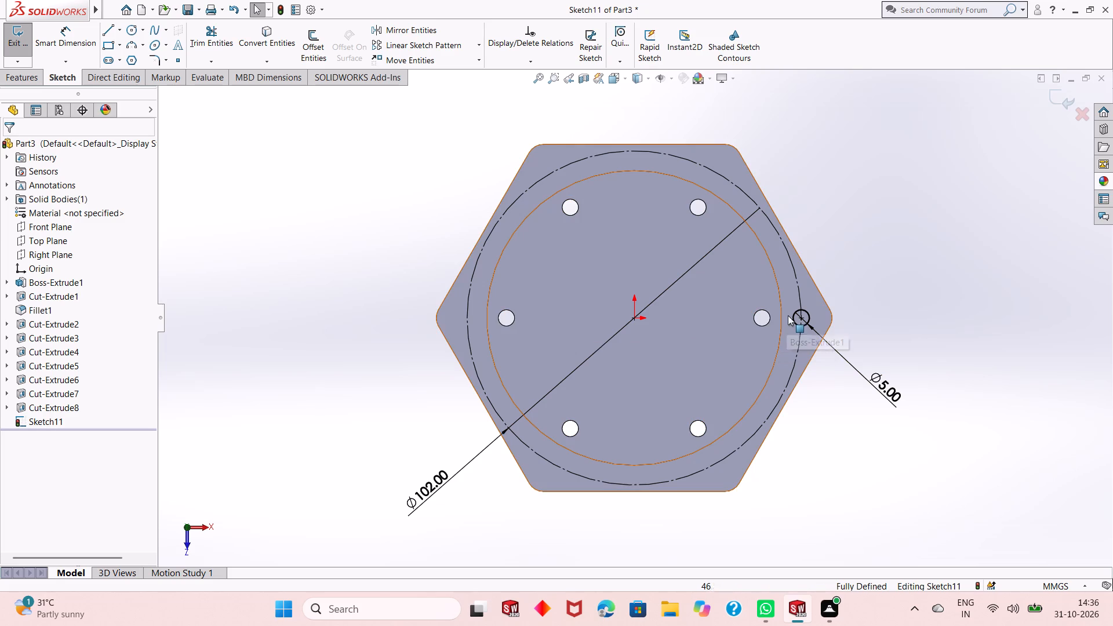
Create a circular sketch pattern of the 5 mm circle about the origin with 6 equally spaced instances over 360 degrees.
scroll(675, 334, up, 1)
scroll(675, 282, down, 1)
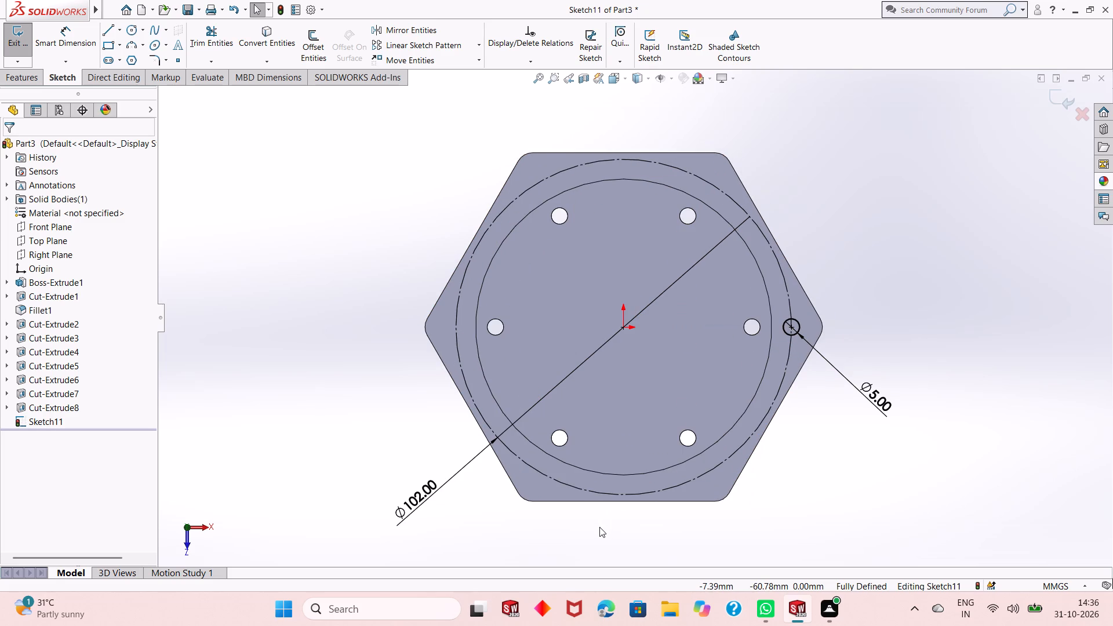
click(800, 324)
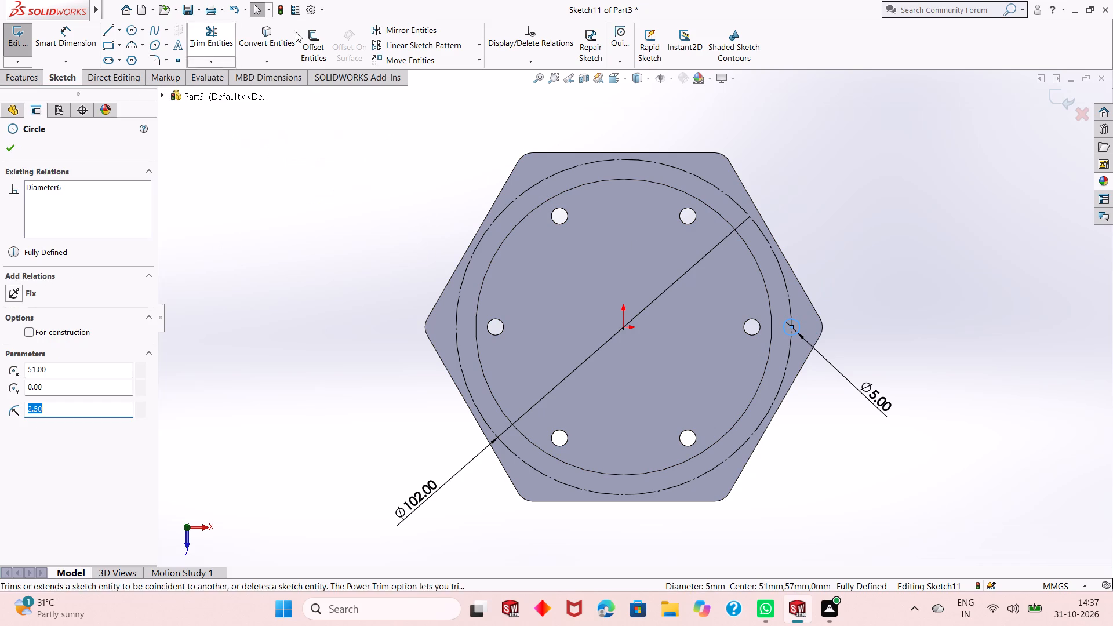
click(477, 43)
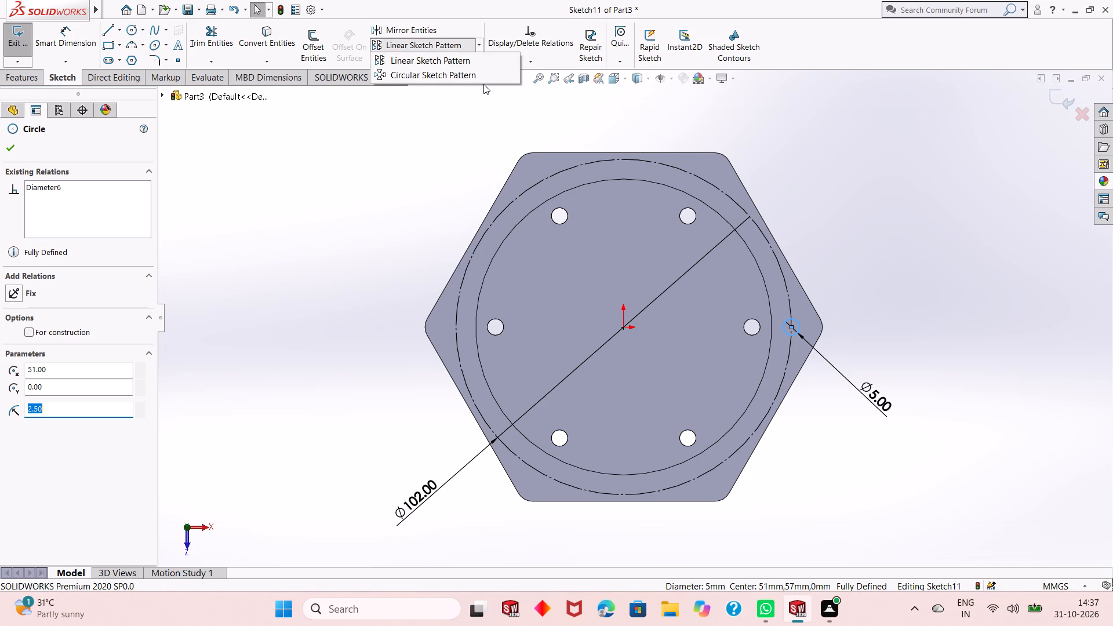
click(483, 81)
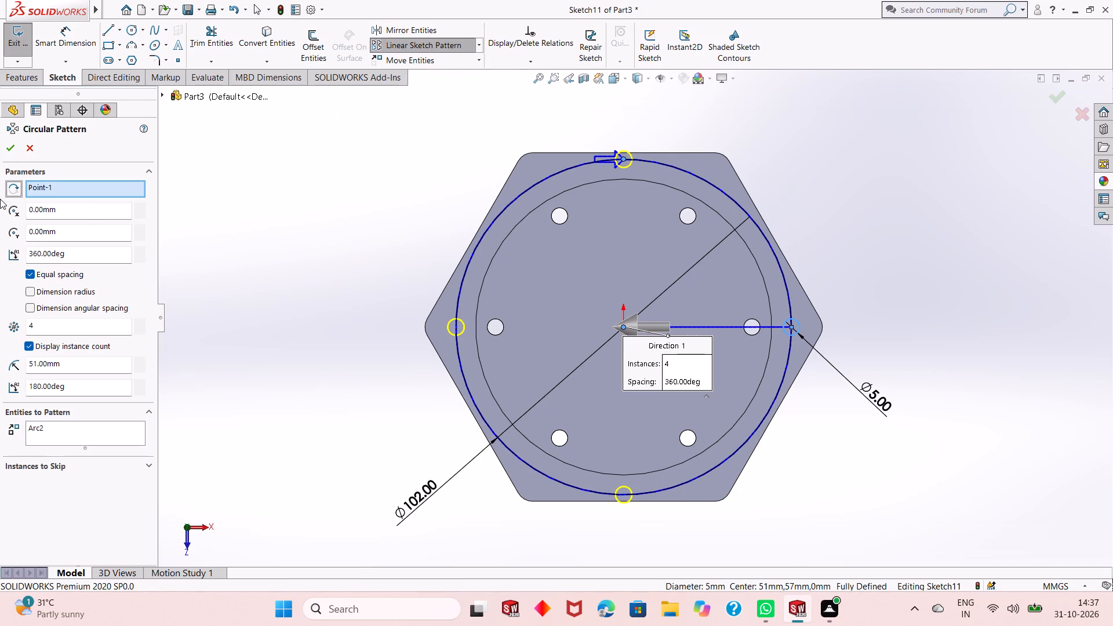
double_click(53, 325)
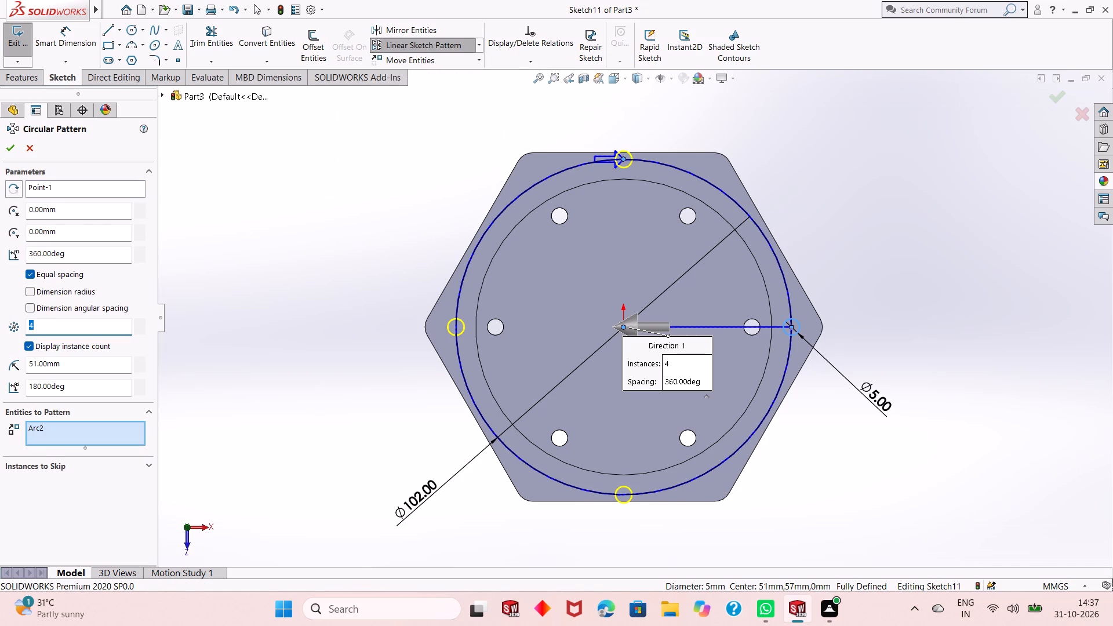
key(6)
key(Return)
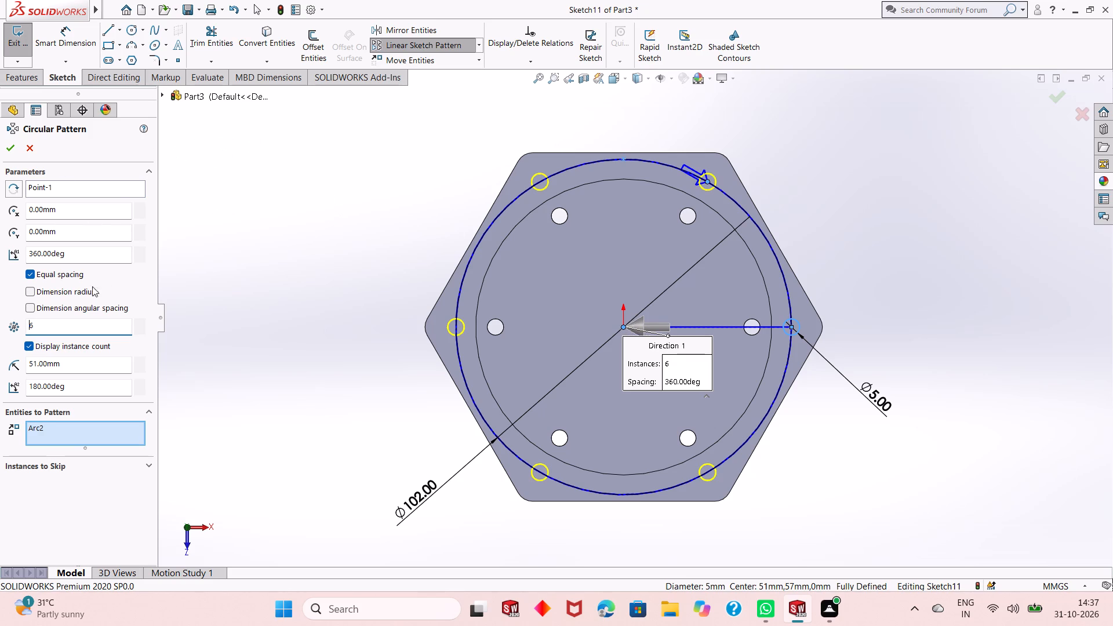
click(10, 145)
click(264, 206)
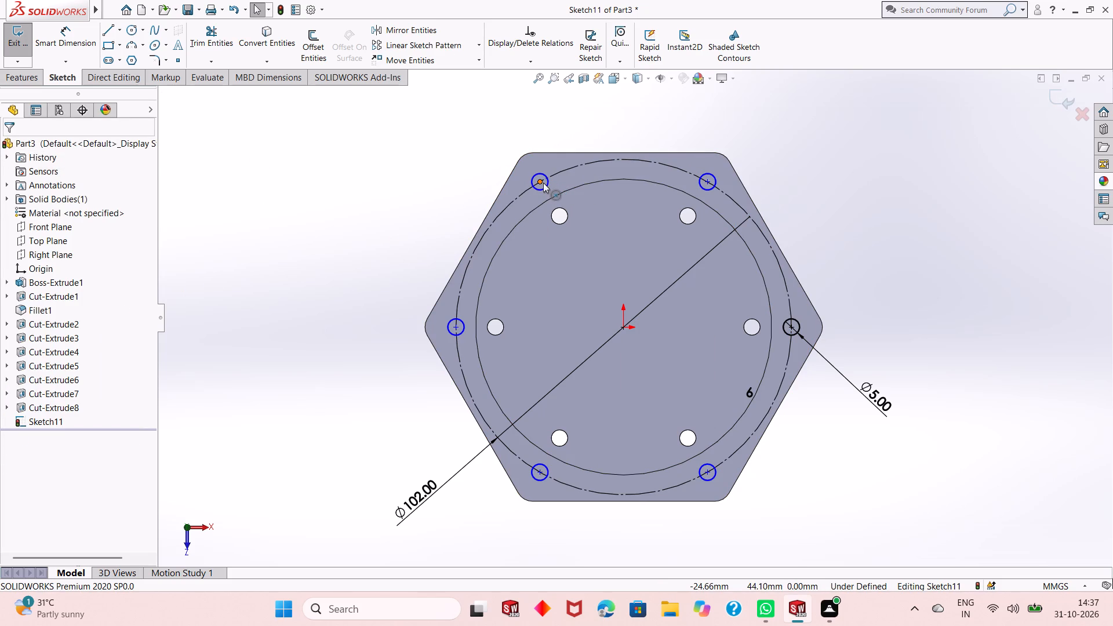
Make the centre of the upper-left patterned circle coincident with the 102 mm construction circle.
click(543, 182)
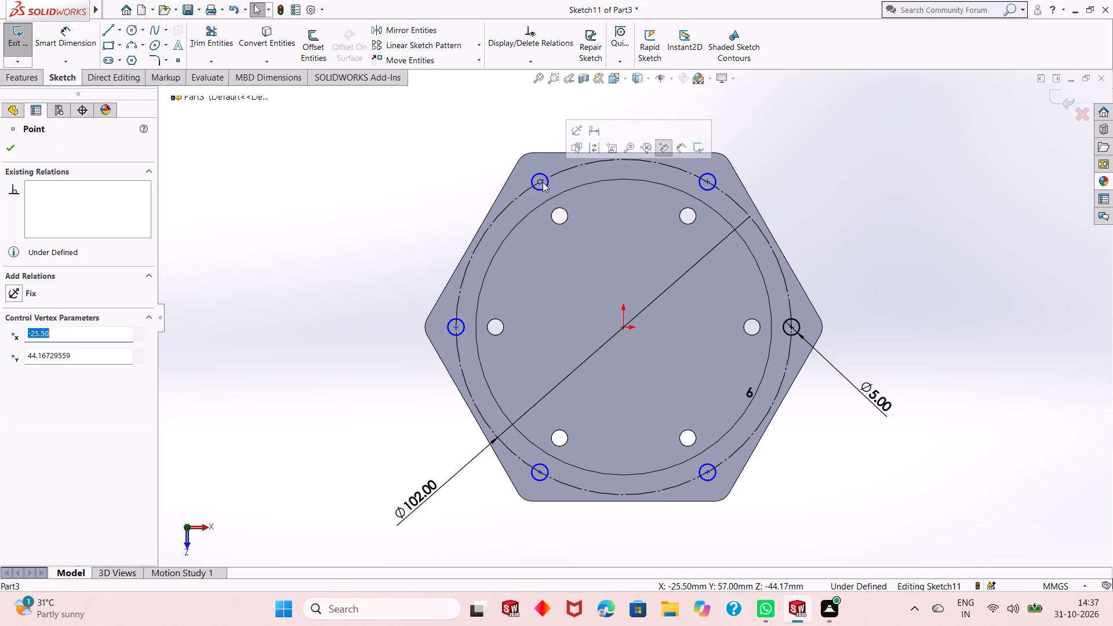
ctrl+click(558, 174)
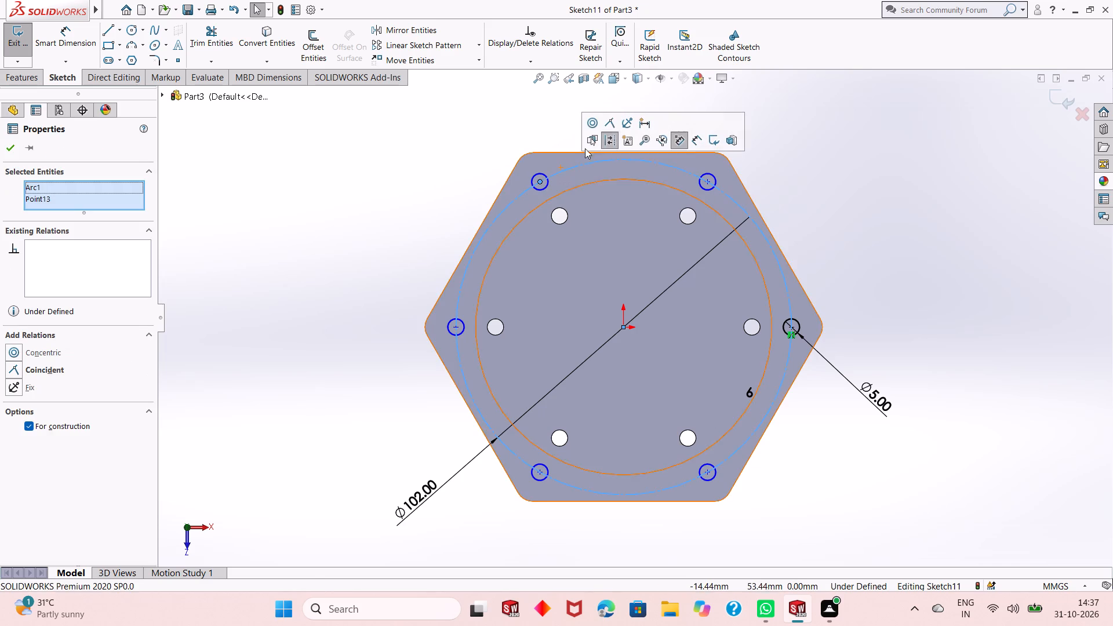
click(610, 126)
click(332, 218)
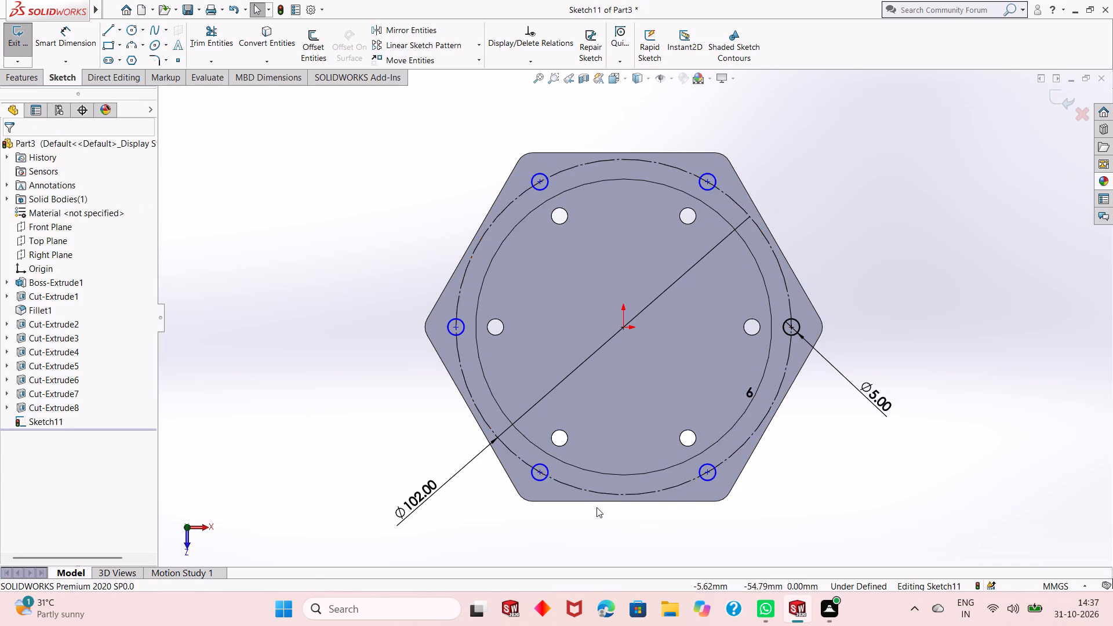
Make the centre of the lower-left patterned circle coincident with the 102 mm construction circle.
click(540, 469)
ctrl+click(552, 480)
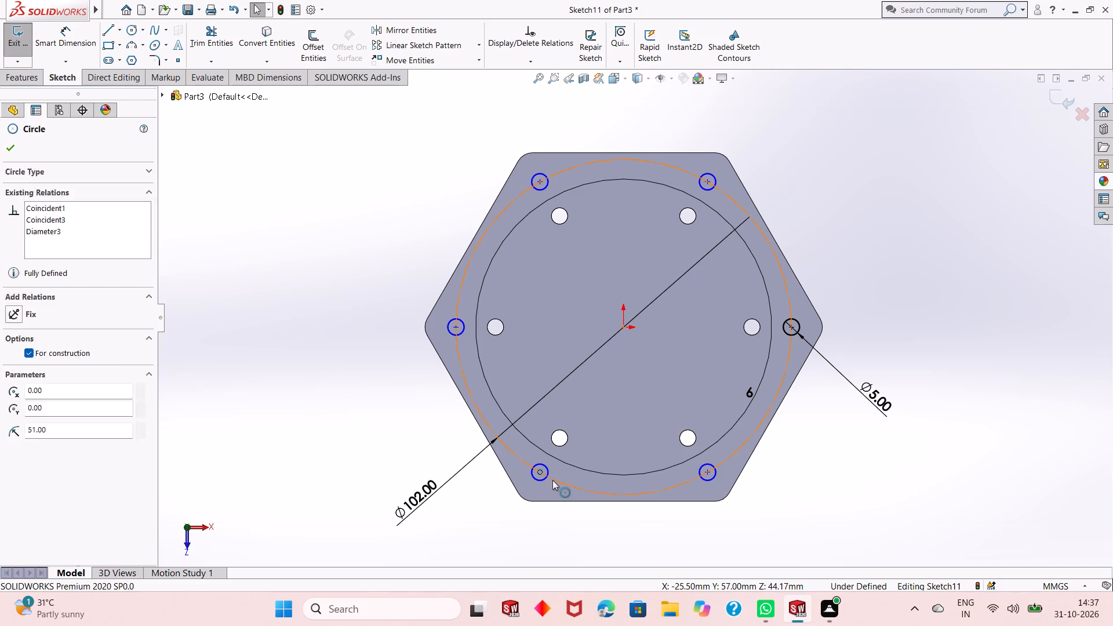
click(602, 427)
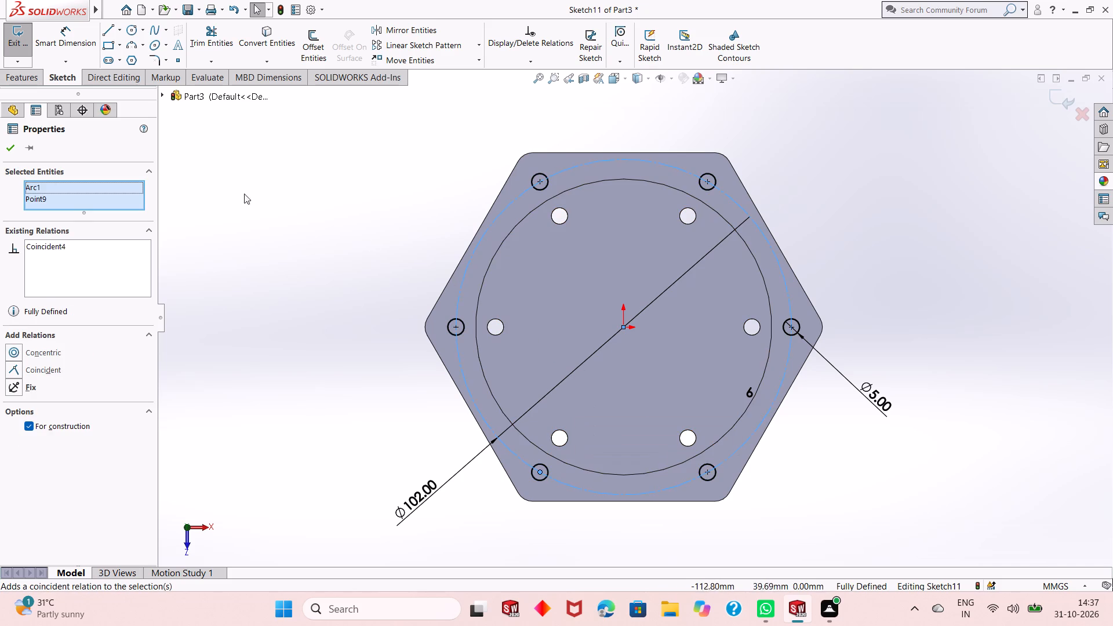
click(11, 155)
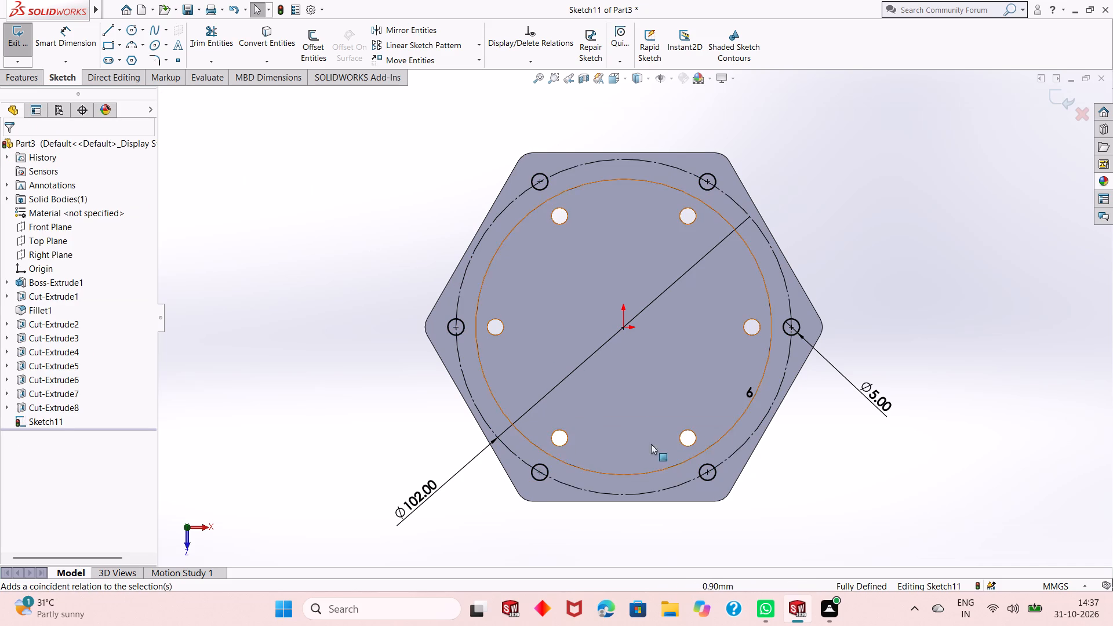
Cut-extrude the six 5 mm rim circles into the part as blind holes 45 mm deep from the sketch plane.
middle_drag(678, 500, 703, 353)
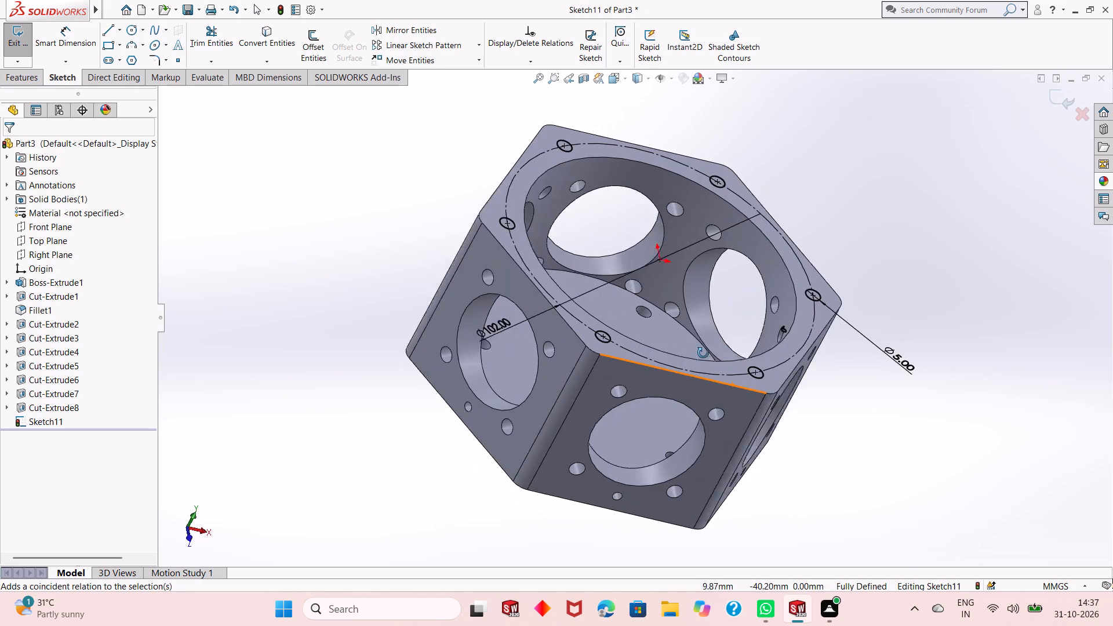
middle_drag(703, 353, 677, 352)
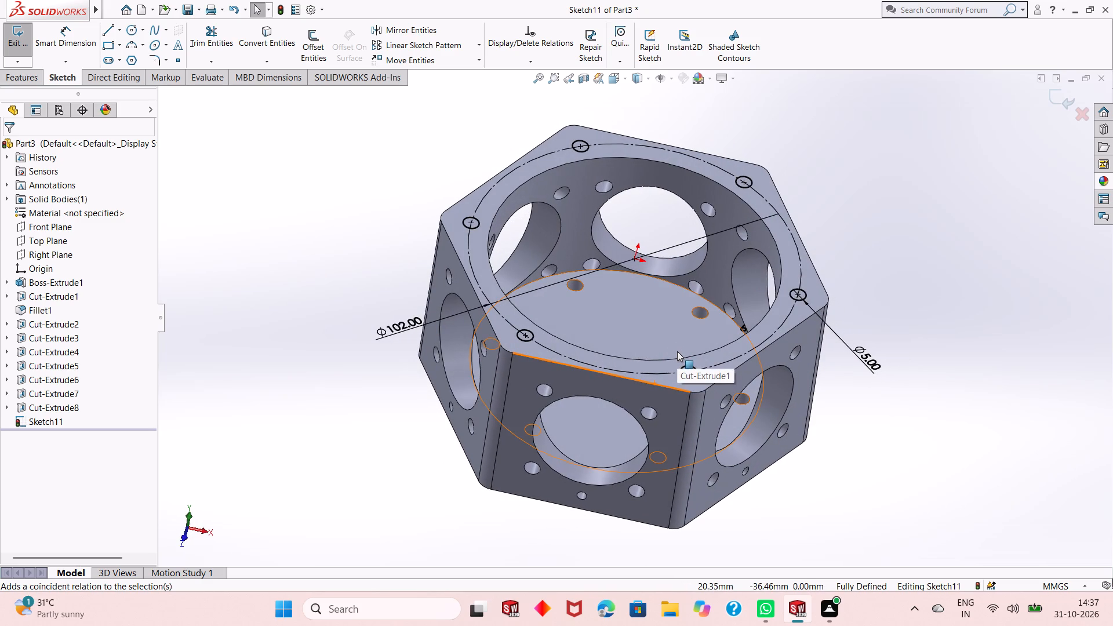
scroll(670, 293, down, 1)
scroll(670, 293, up, 1)
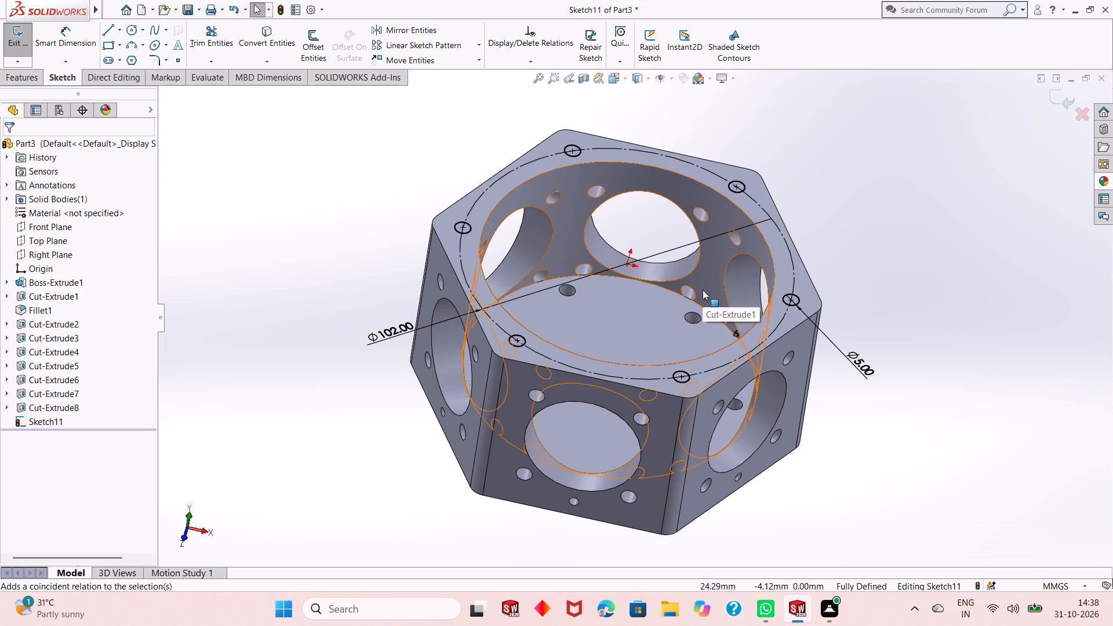
click(30, 77)
click(187, 41)
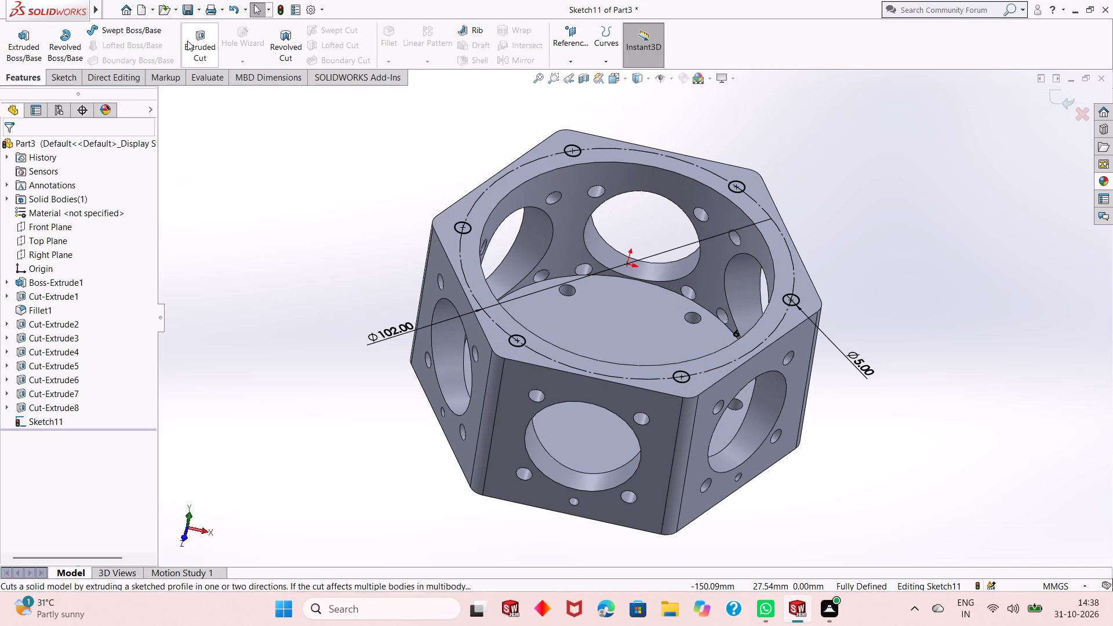
middle_drag(497, 407, 493, 299)
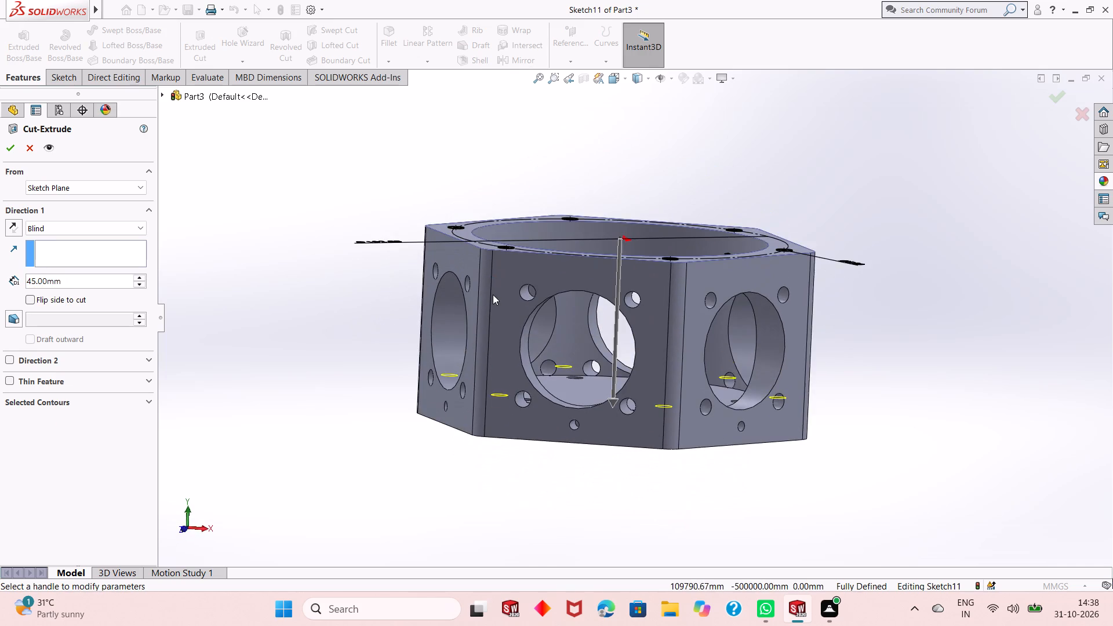
middle_drag(497, 267, 519, 327)
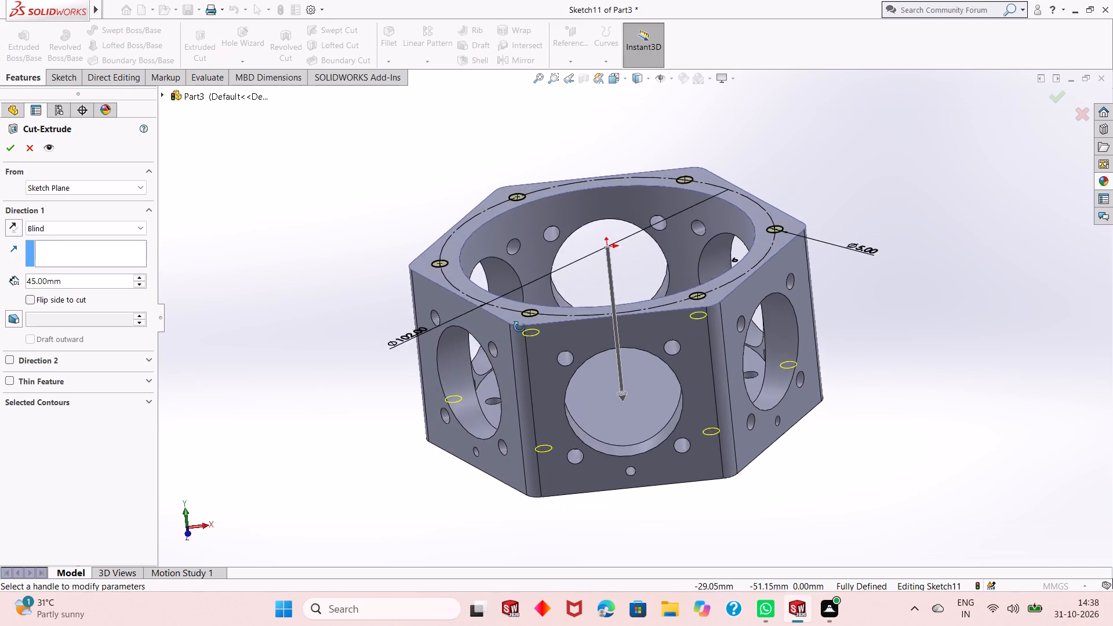
middle_drag(519, 327, 526, 369)
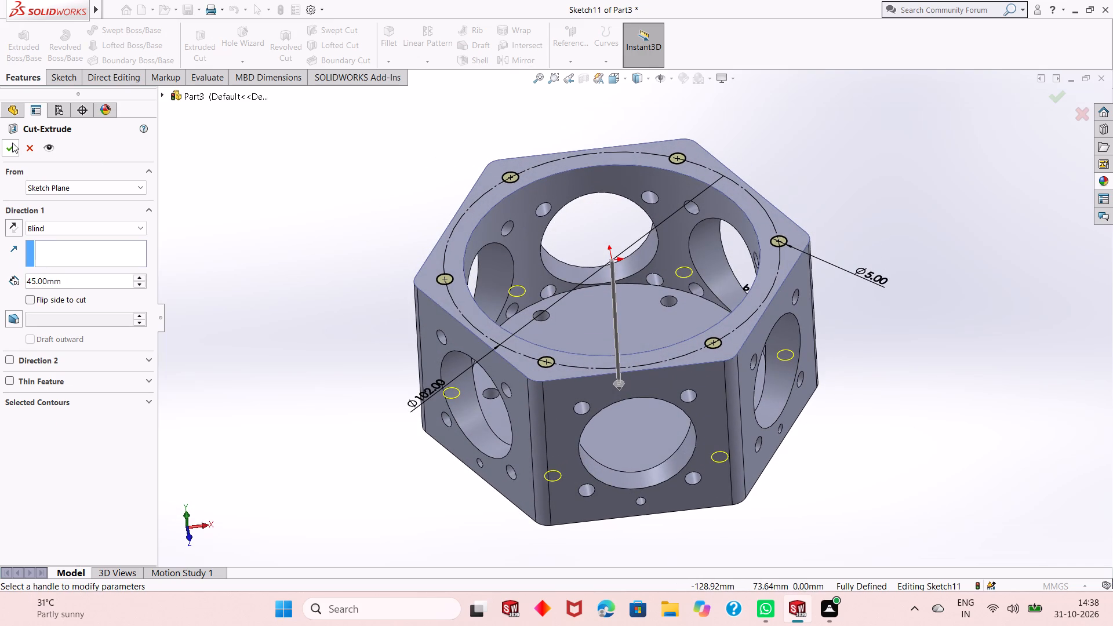
click(13, 143)
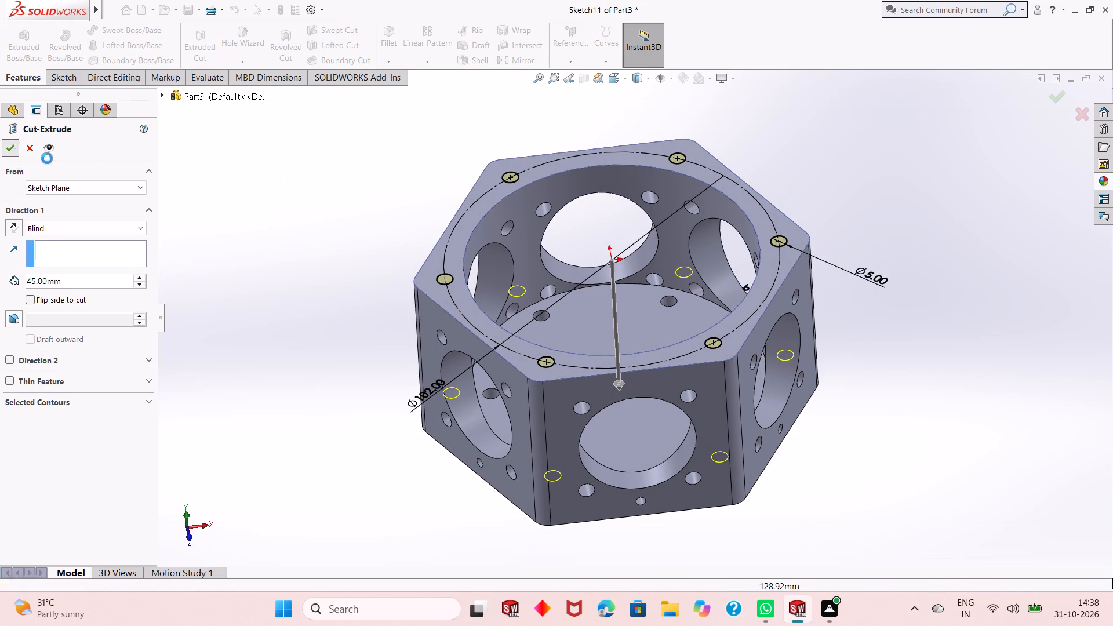
key(Escape)
Examine the hexagonal part from above, the sides and below, checking the rim, floor and side-face holes.
middle_drag(664, 368, 664, 458)
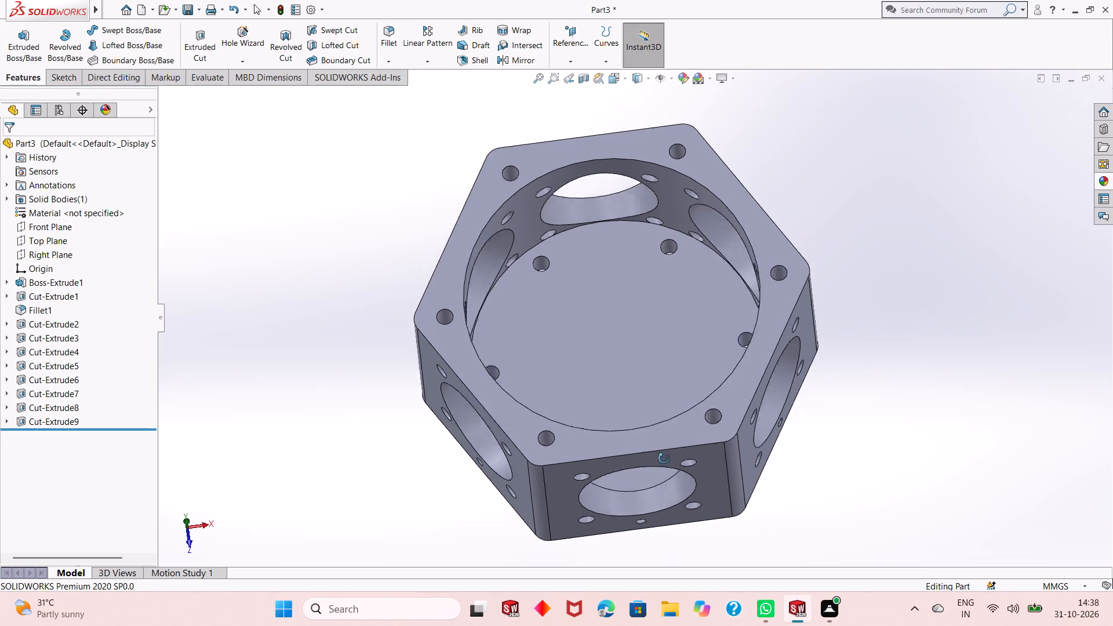
middle_drag(664, 458, 662, 514)
middle_click(662, 514)
middle_drag(730, 501, 743, 332)
middle_drag(750, 296, 752, 282)
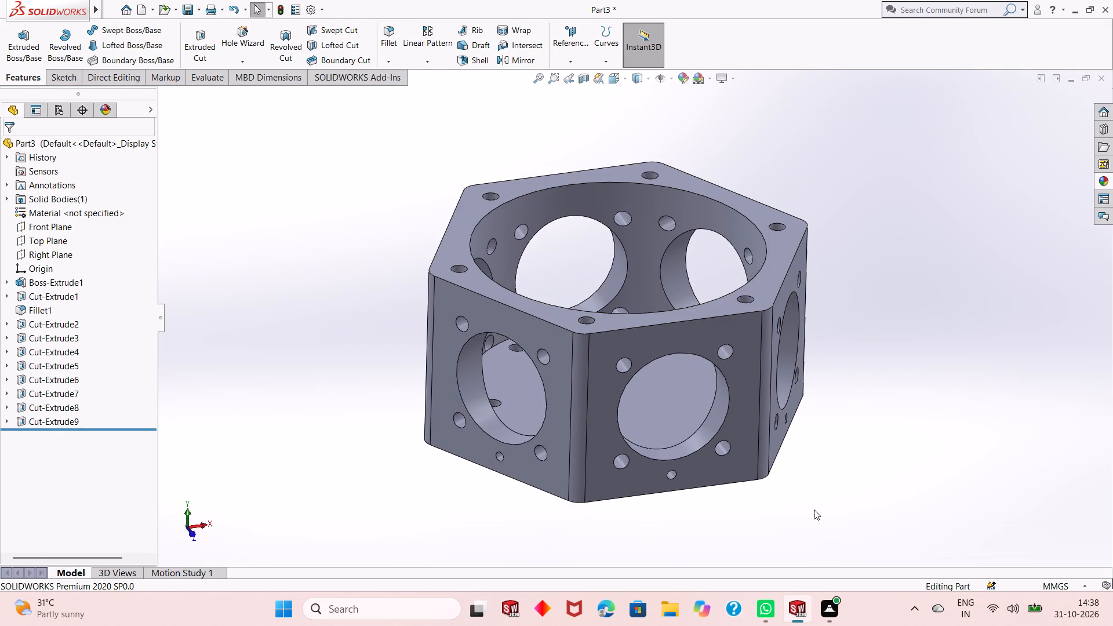
middle_drag(814, 512, 802, 385)
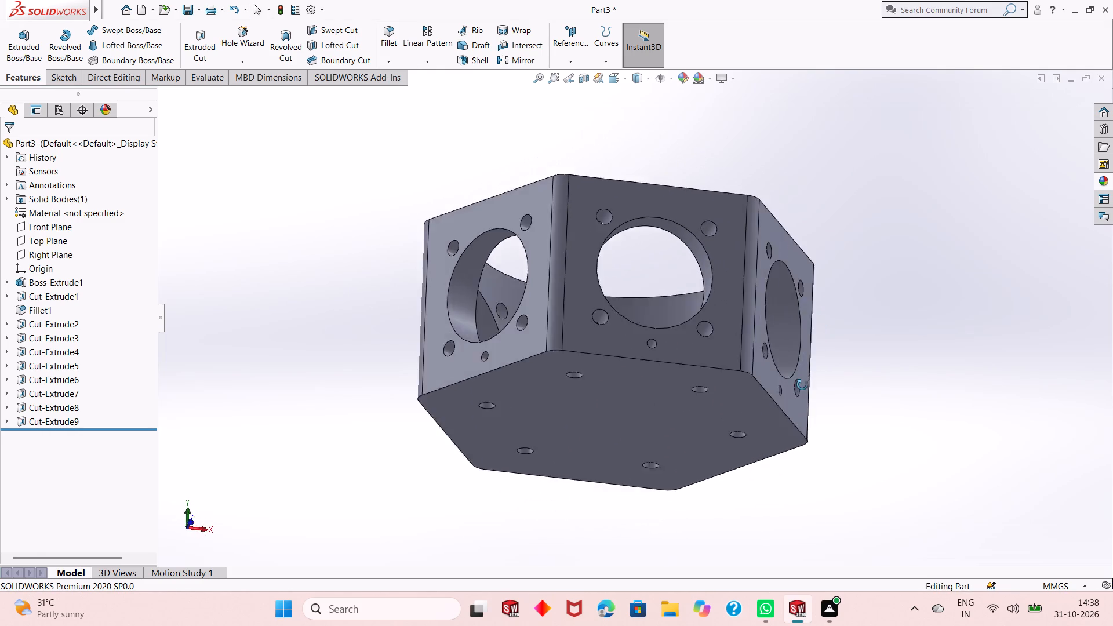
middle_drag(802, 385, 780, 493)
middle_drag(758, 322, 758, 530)
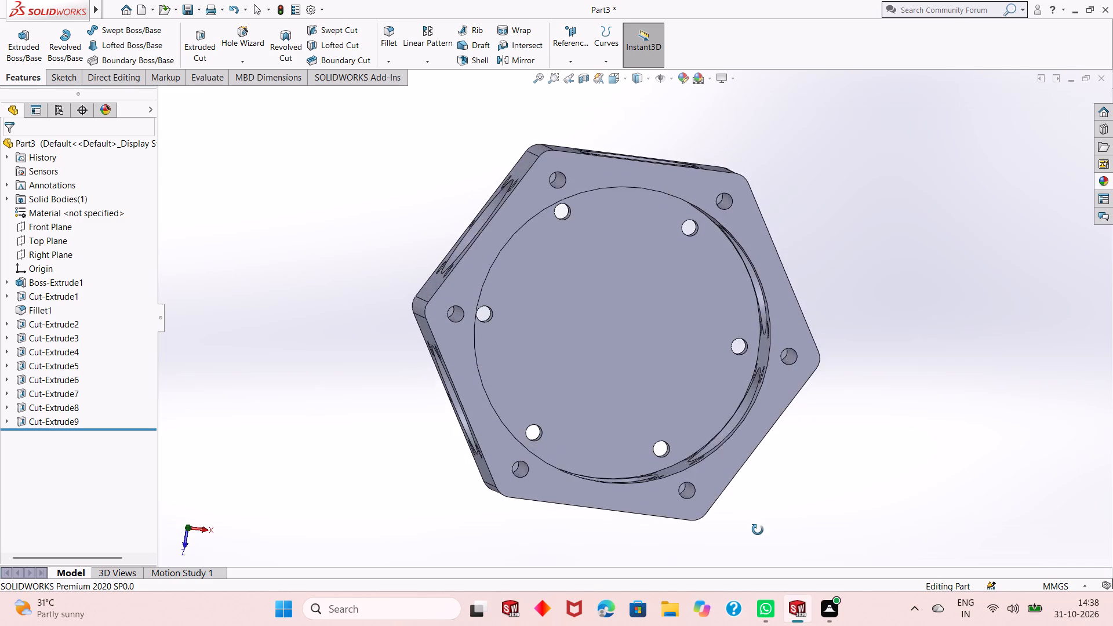
middle_drag(758, 530, 744, 512)
middle_drag(744, 513, 740, 461)
middle_drag(740, 451, 761, 244)
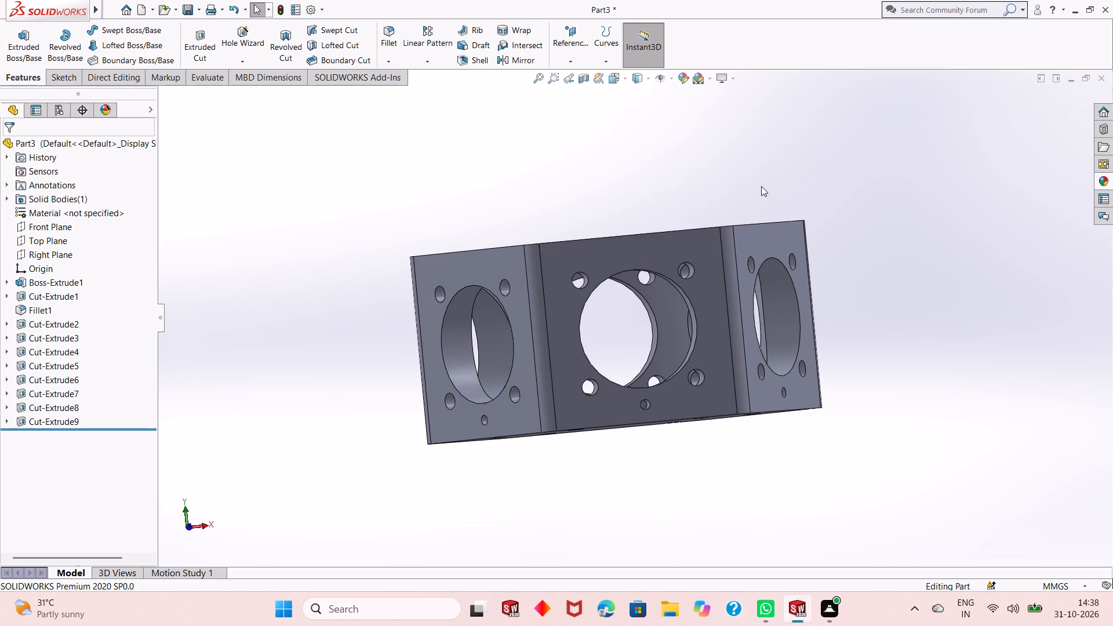
middle_click(861, 256)
middle_drag(838, 271, 772, 395)
middle_drag(773, 396, 785, 454)
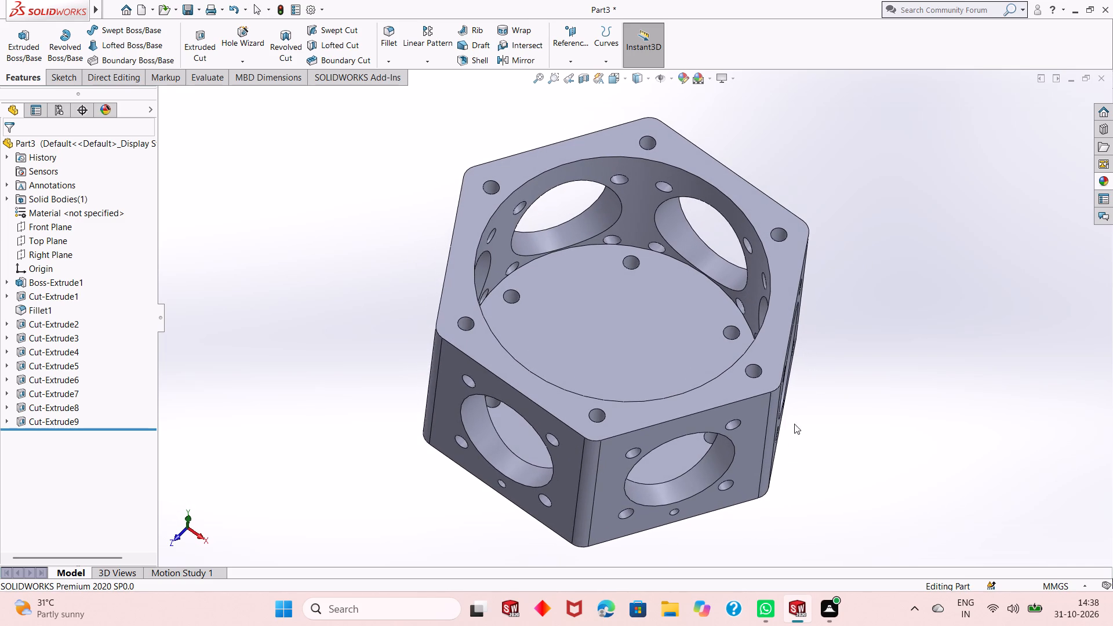
middle_drag(820, 425, 823, 322)
middle_drag(823, 322, 819, 402)
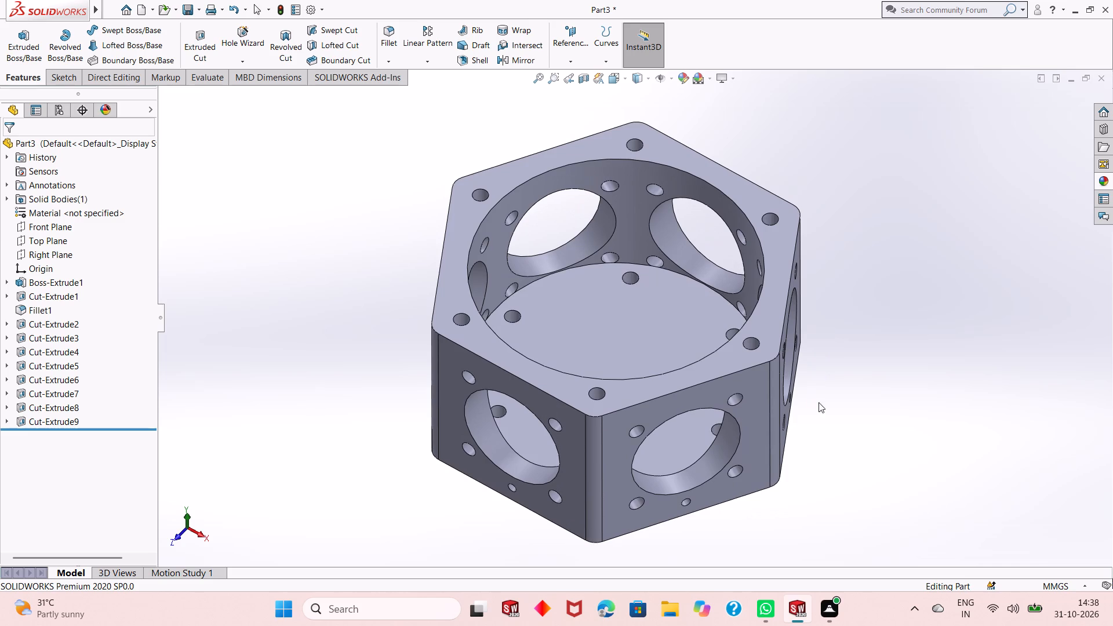
scroll(635, 321, down, 1)
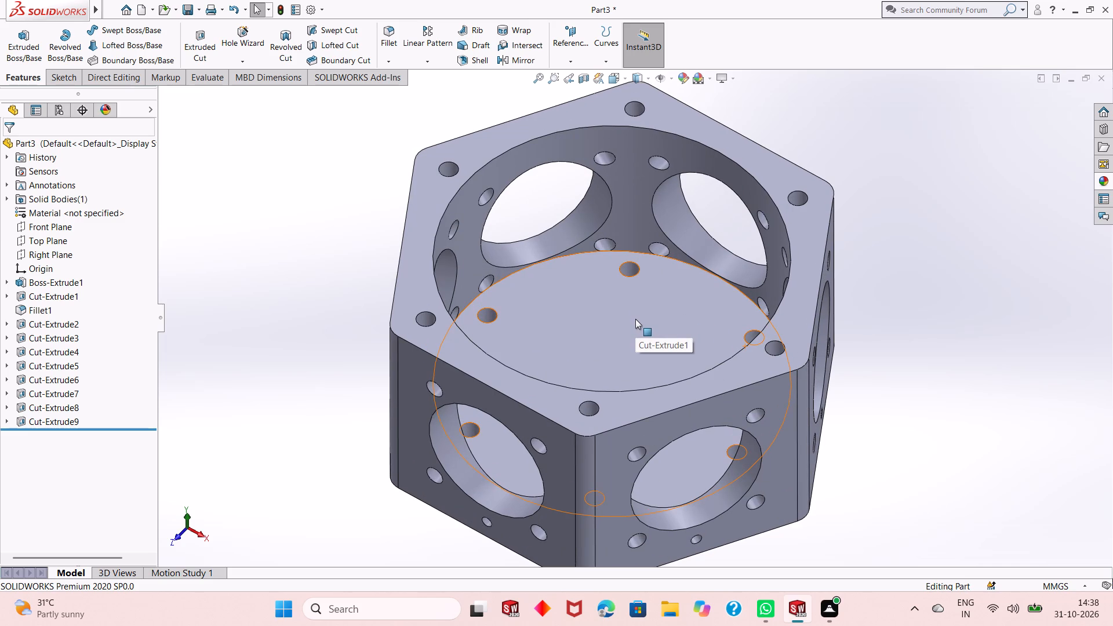
key(ctrl+8)
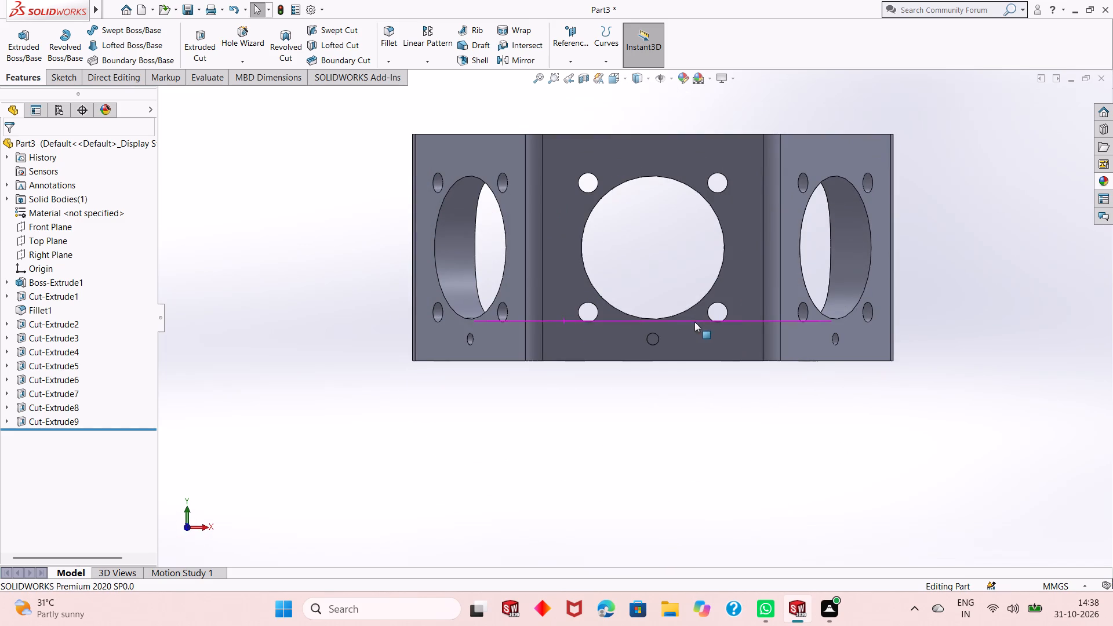
middle_drag(695, 300, 680, 400)
scroll(671, 354, up, 2)
middle_drag(701, 247, 699, 316)
key(Escape)
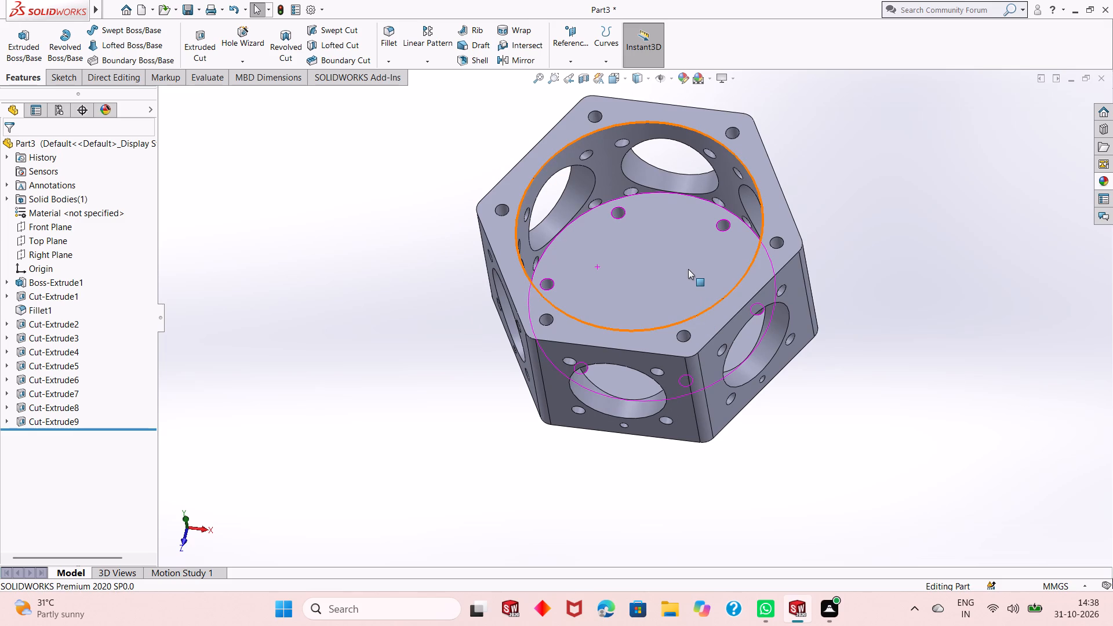
middle_drag(745, 367, 756, 284)
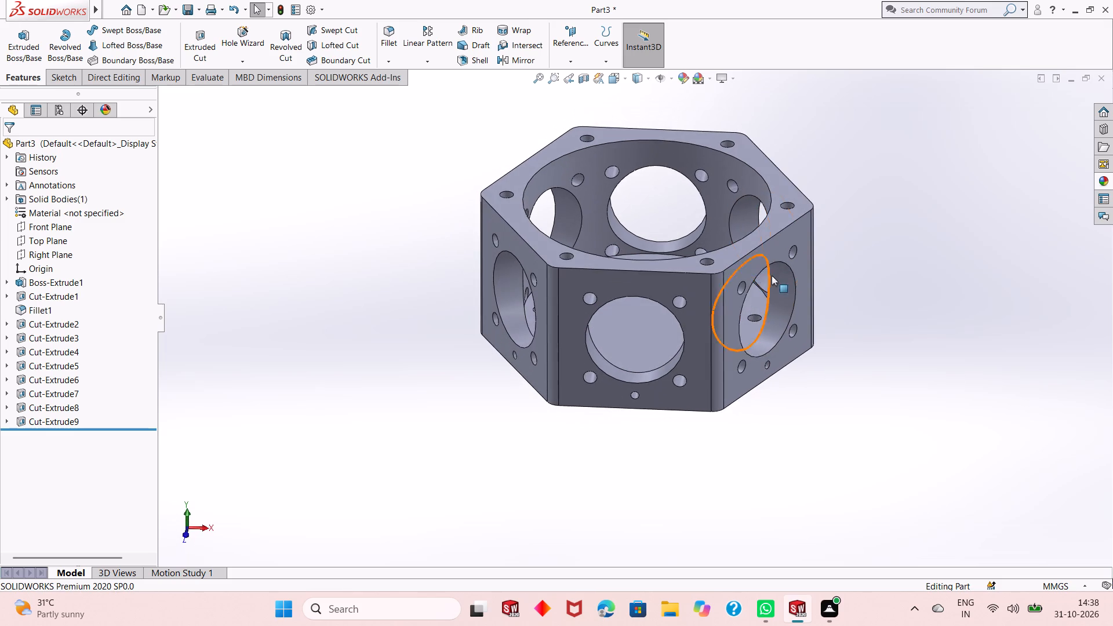
scroll(723, 256, down, 1)
scroll(698, 300, up, 1)
middle_drag(711, 261, 708, 303)
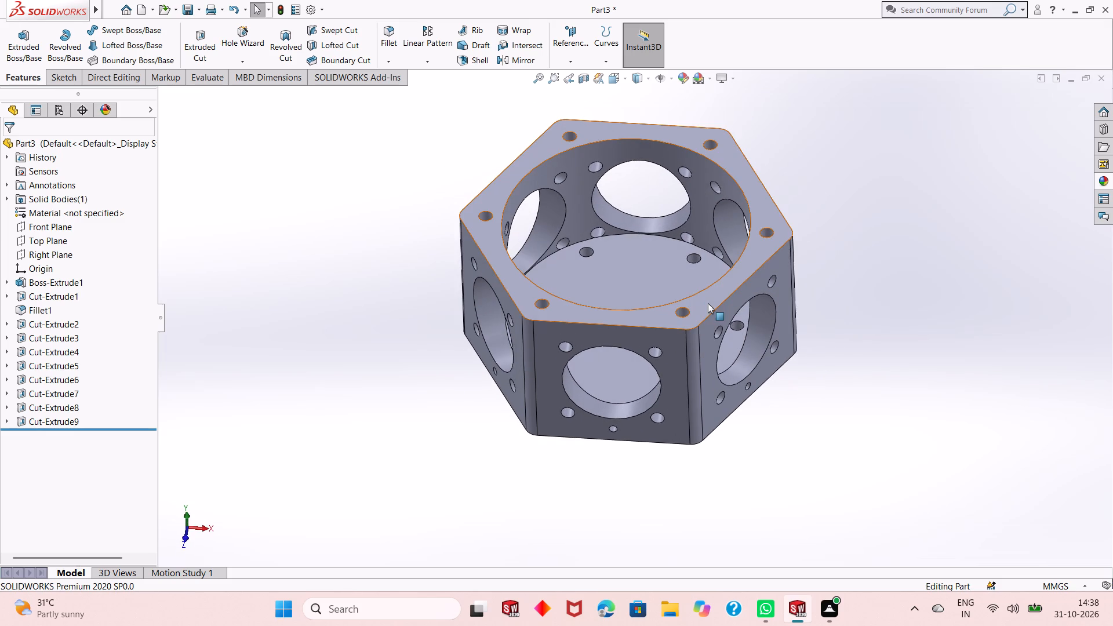
middle_drag(705, 285, 460, 384)
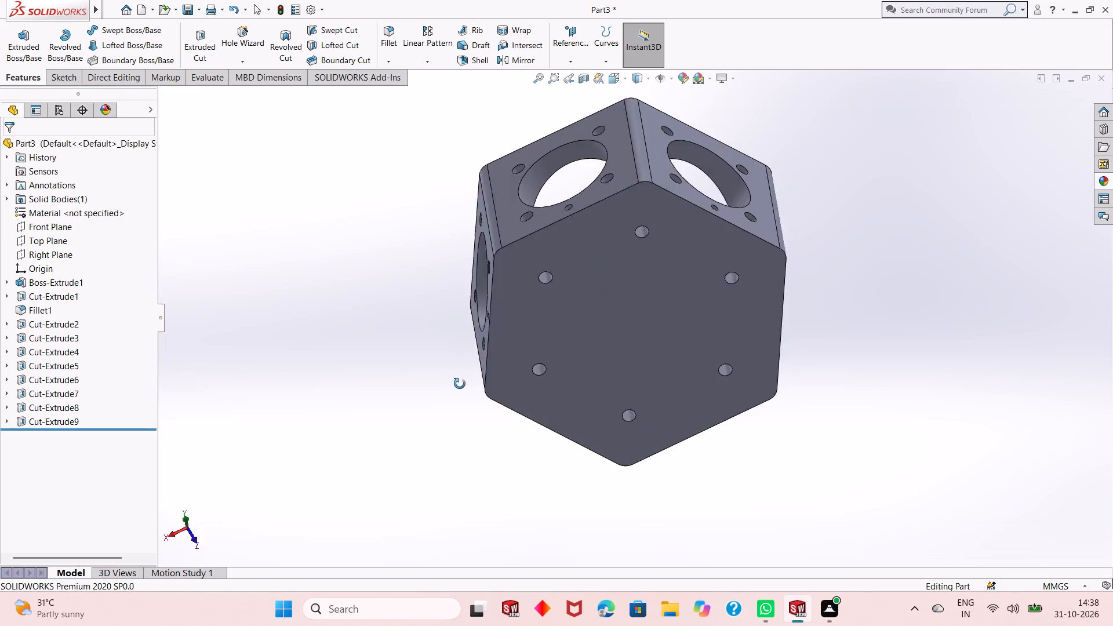
middle_drag(460, 384, 703, 416)
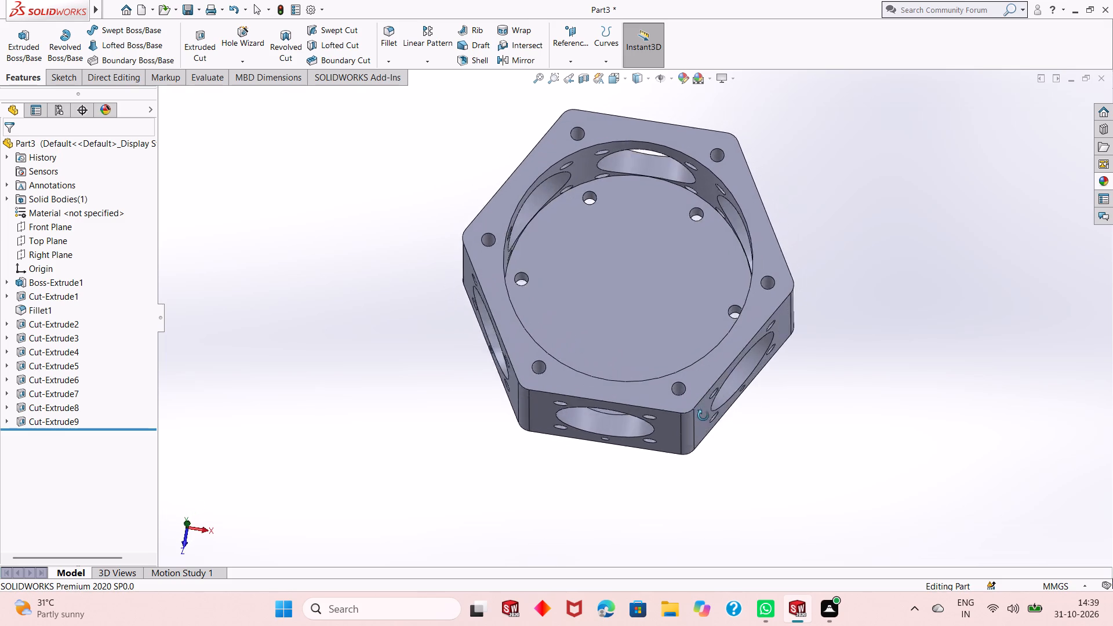
middle_drag(703, 416, 699, 421)
middle_drag(694, 380, 700, 258)
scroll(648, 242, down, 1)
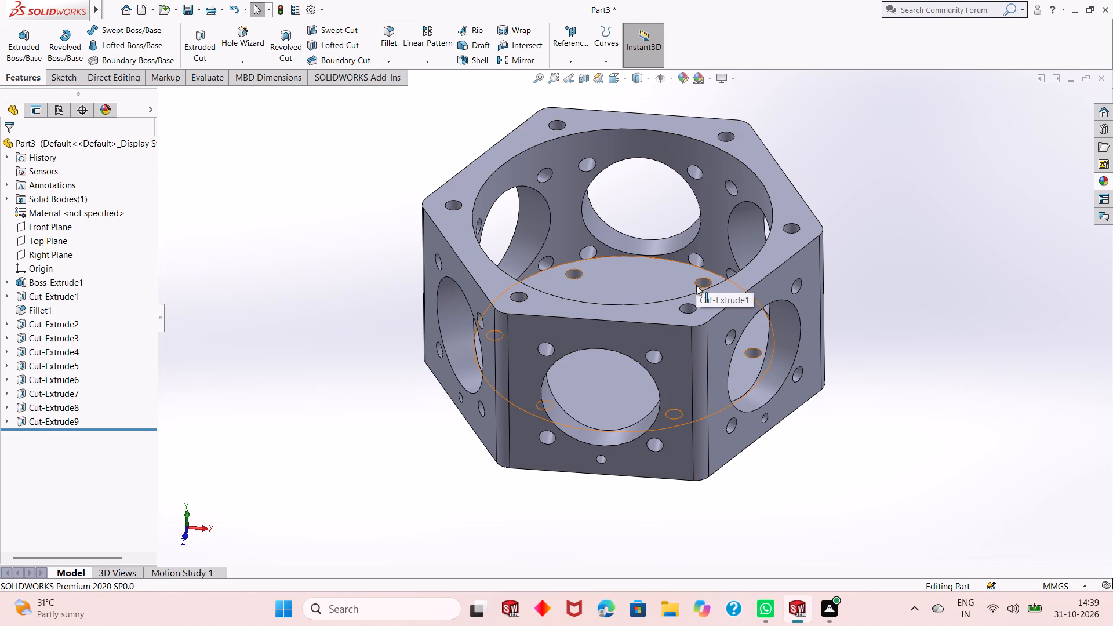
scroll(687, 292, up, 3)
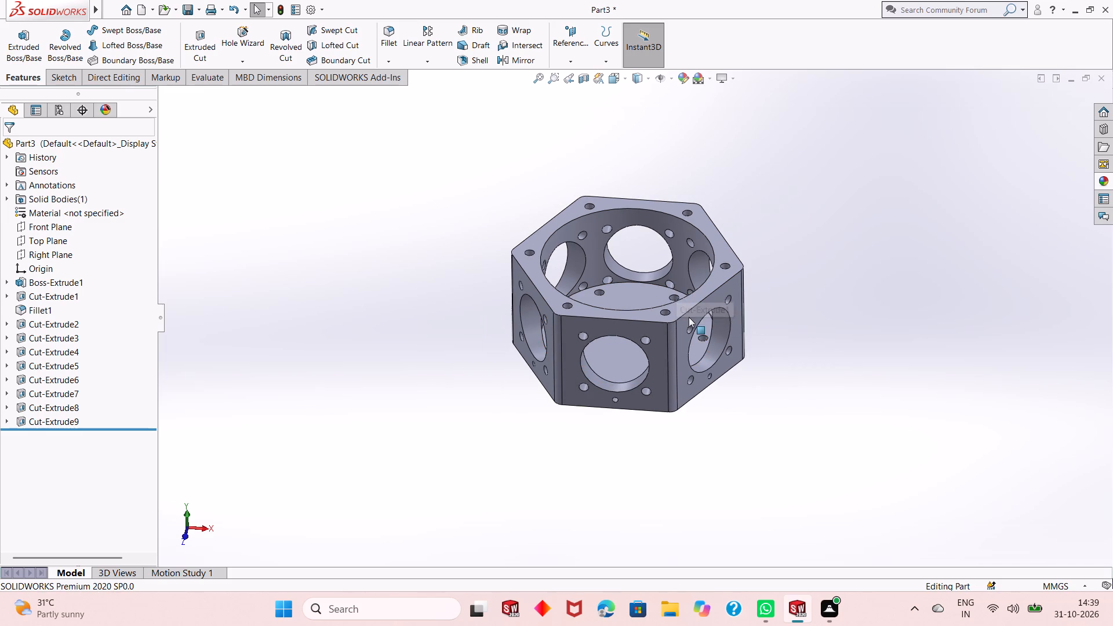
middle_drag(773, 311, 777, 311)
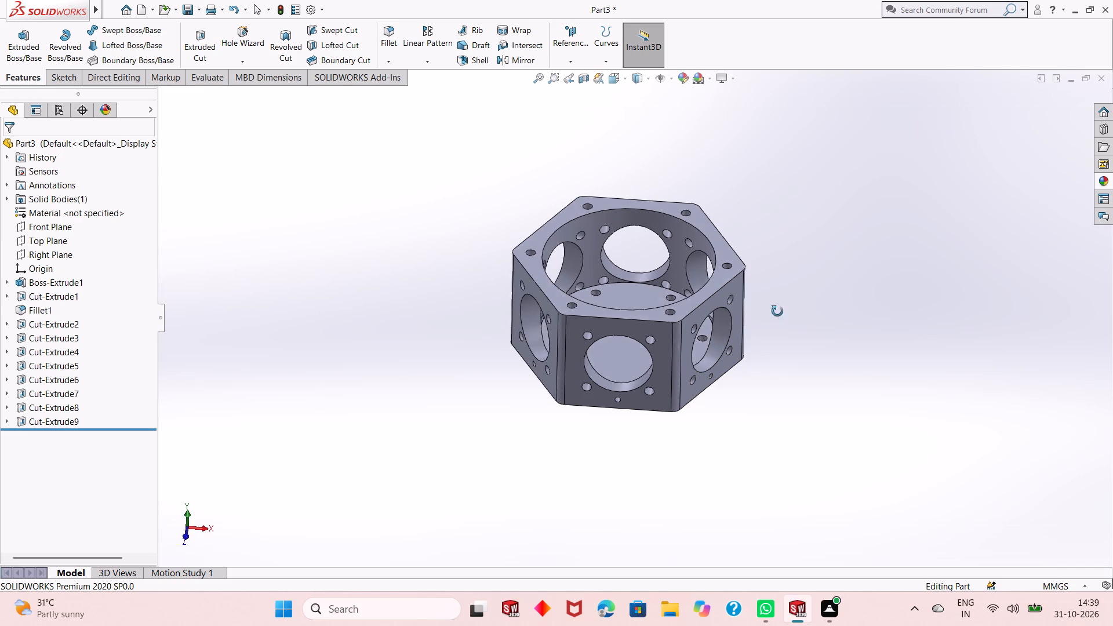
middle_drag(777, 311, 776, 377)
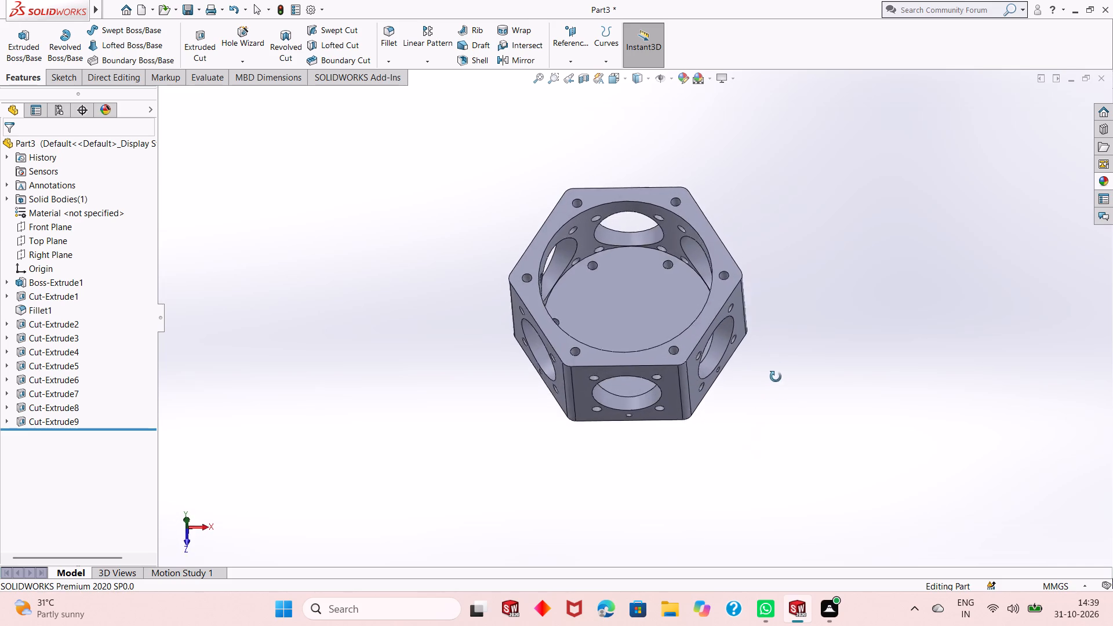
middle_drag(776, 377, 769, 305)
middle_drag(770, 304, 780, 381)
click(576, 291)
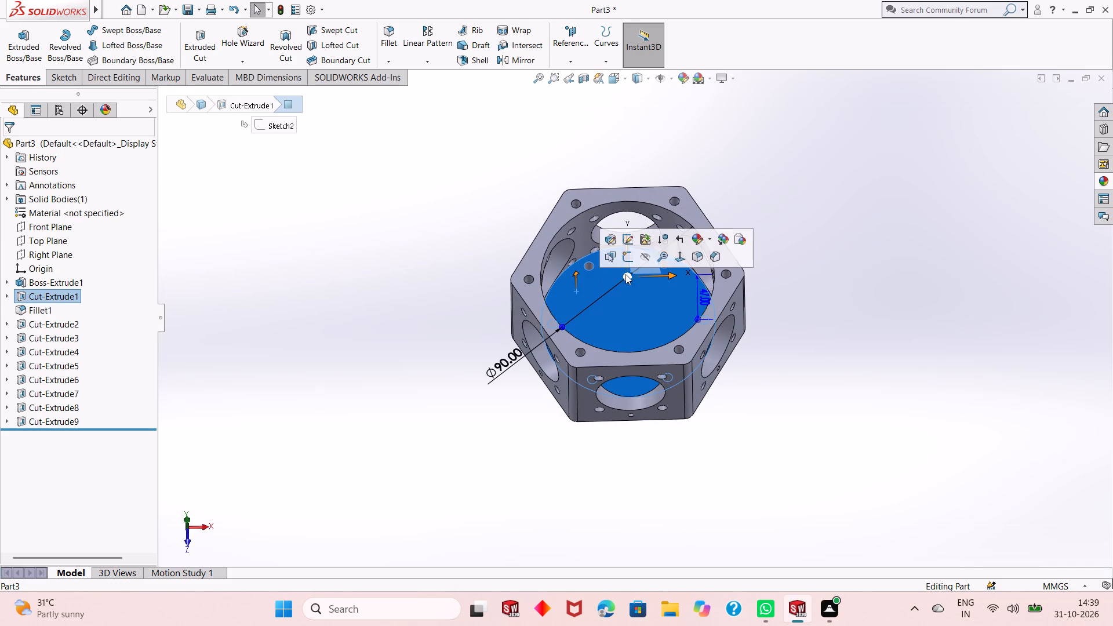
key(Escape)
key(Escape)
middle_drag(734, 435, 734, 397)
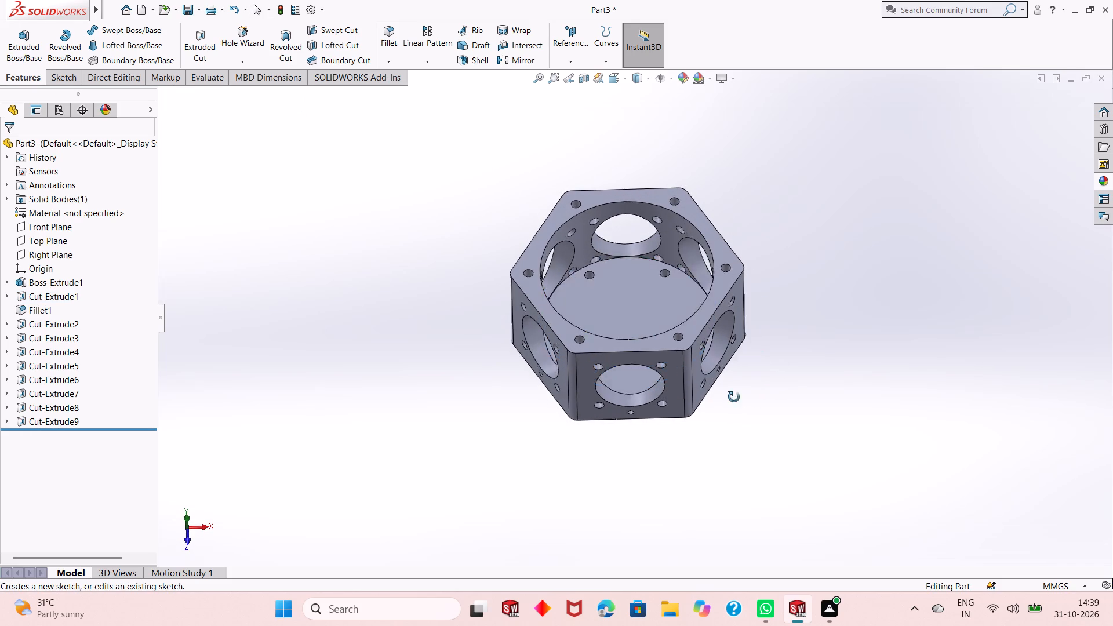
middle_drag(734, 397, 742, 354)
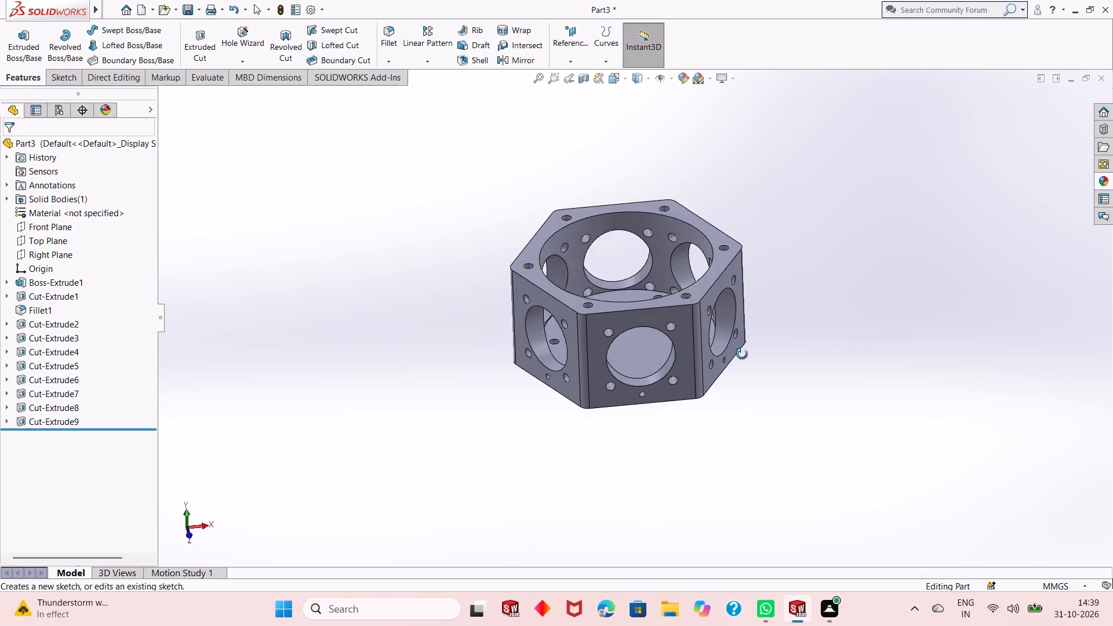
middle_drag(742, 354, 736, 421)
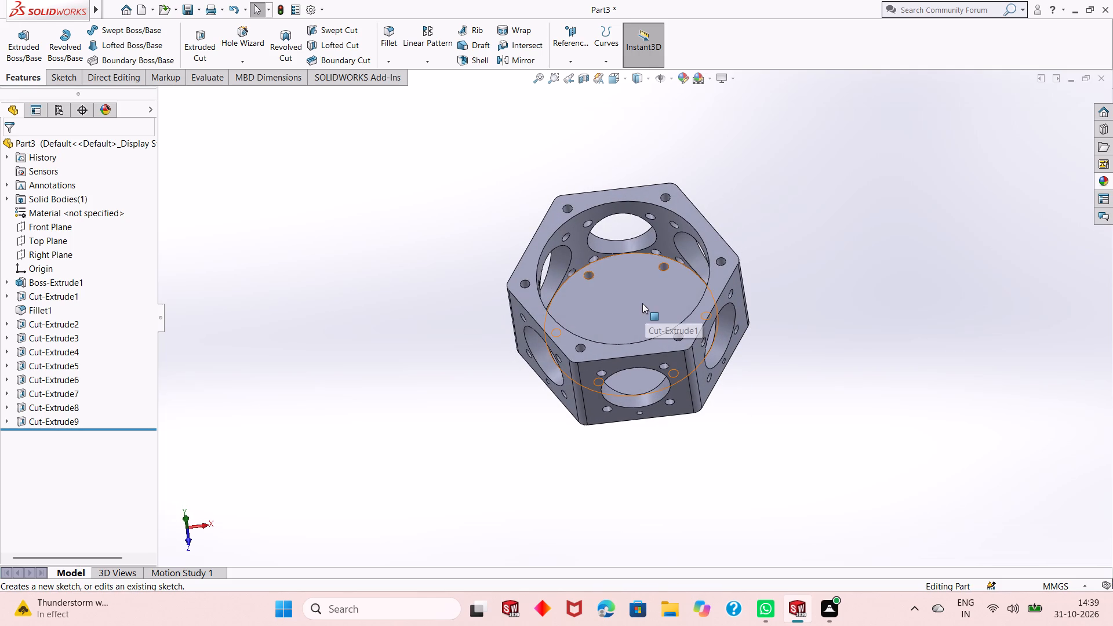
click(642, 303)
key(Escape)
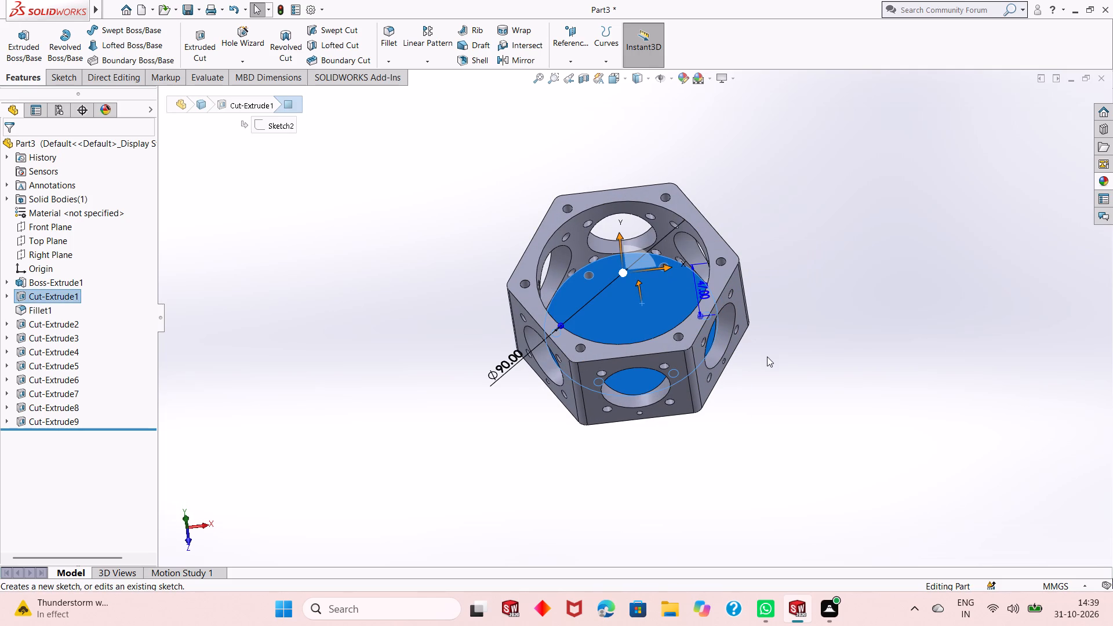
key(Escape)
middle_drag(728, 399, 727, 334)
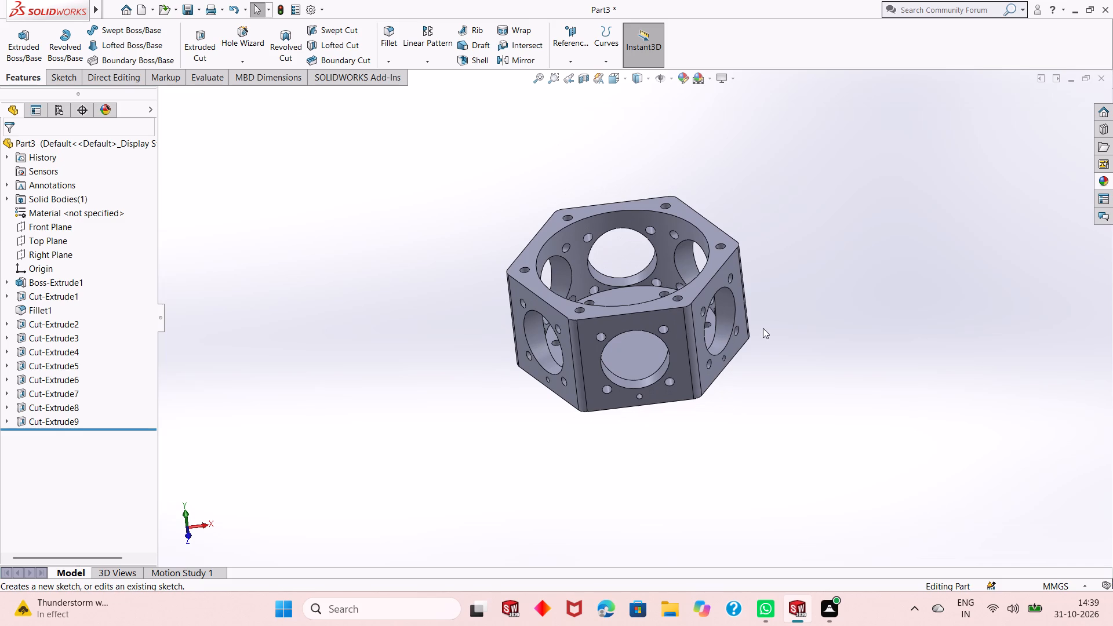
On the pocket floor face, sketch a circle about 37 mm in diameter centred on the origin.
middle_drag(762, 335, 762, 385)
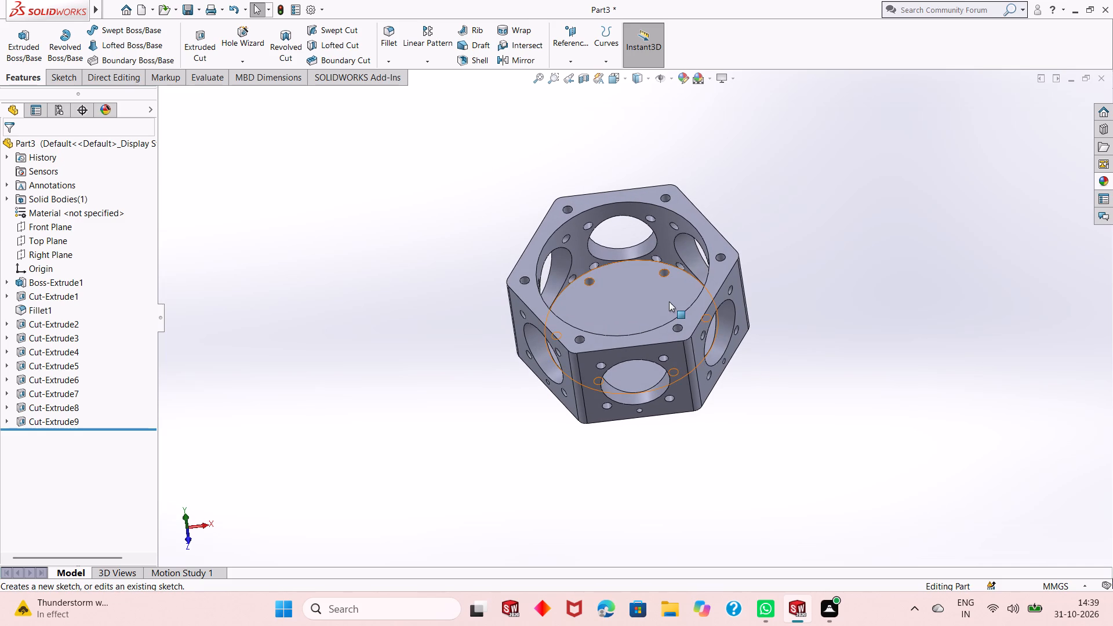
scroll(664, 301, down, 1)
click(664, 301)
click(715, 270)
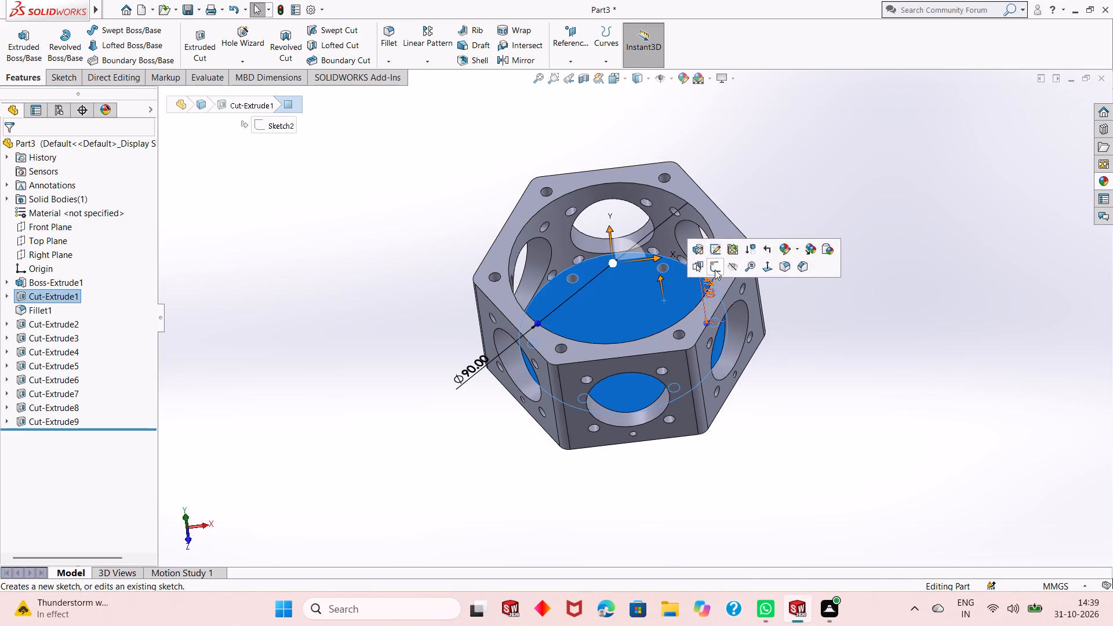
key(ctrl+8)
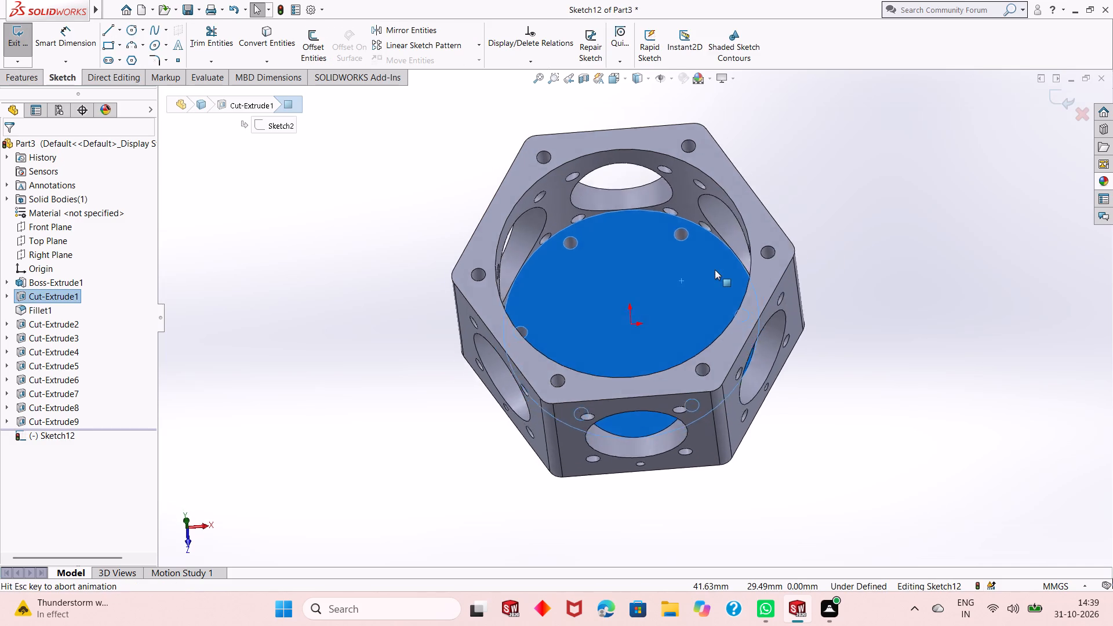
key(Escape)
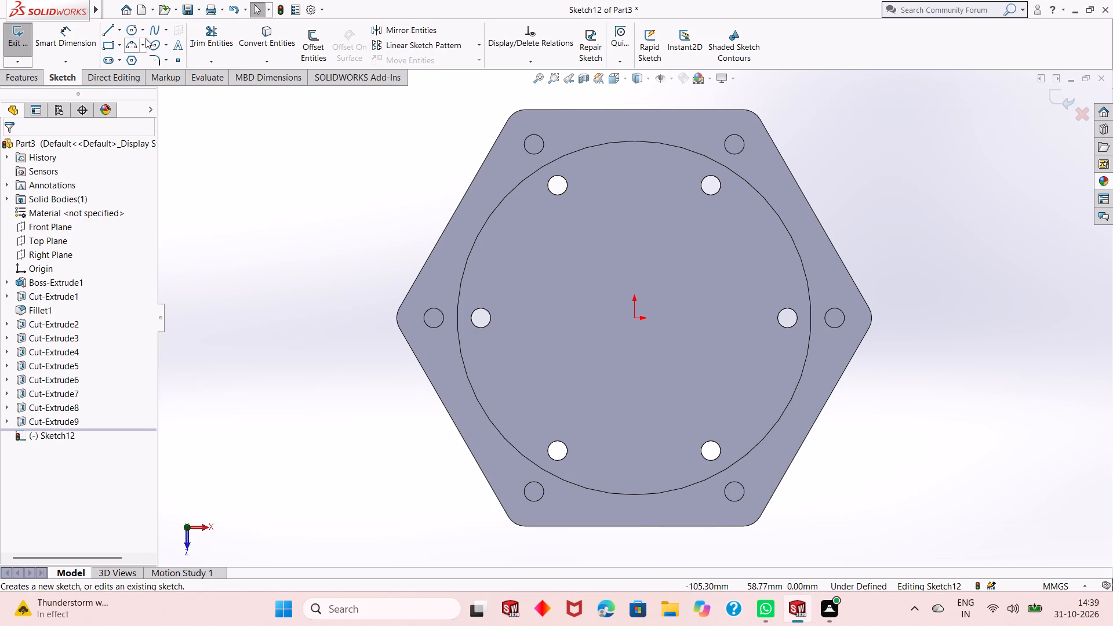
click(130, 32)
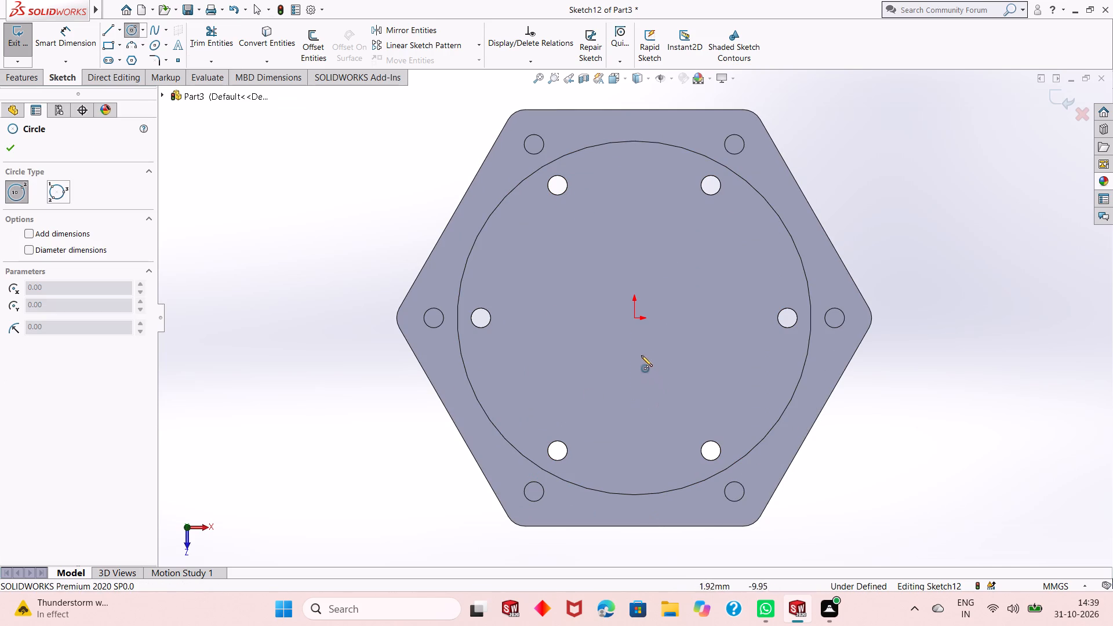
click(636, 318)
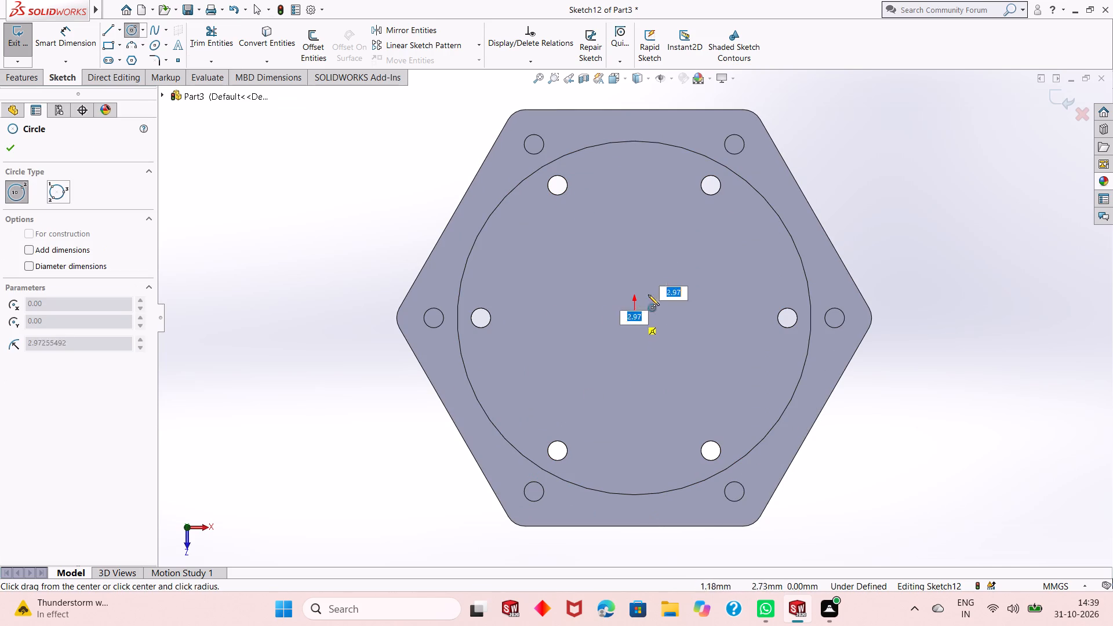
click(678, 259)
key(Escape)
key(Escape)
key(Escape)
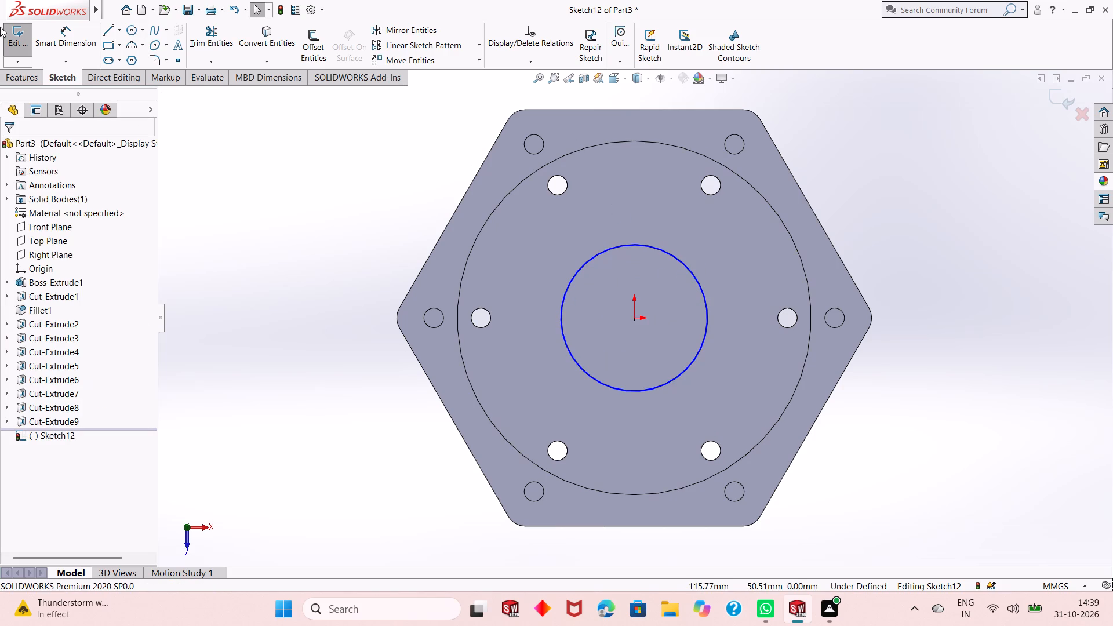
Add a diameter dimension to the central circle in the pocket floor sketch.
click(78, 39)
click(609, 388)
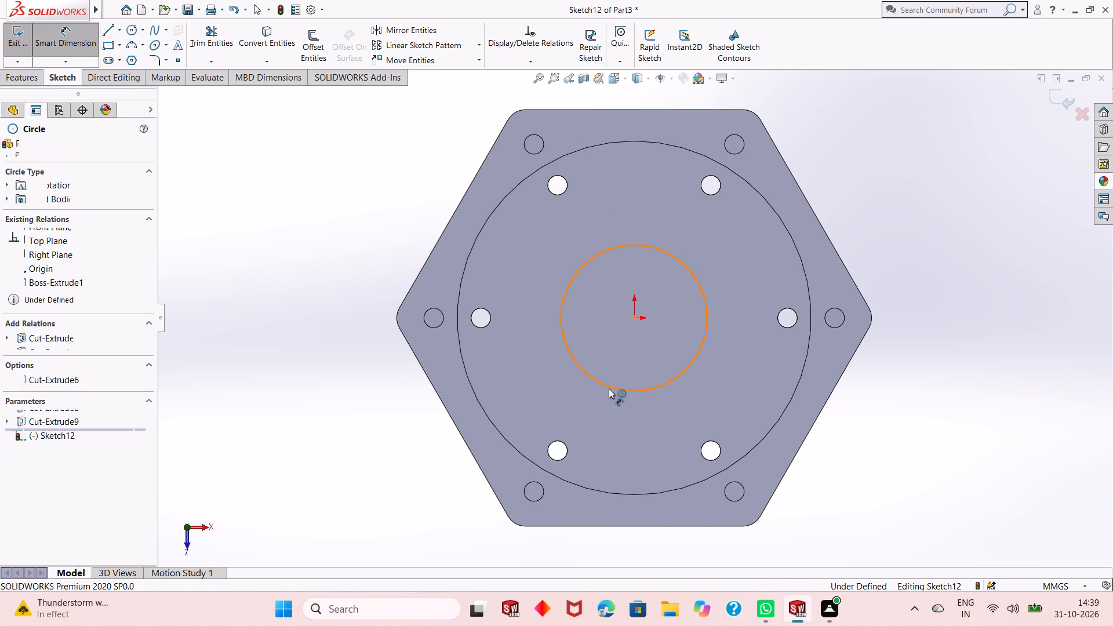
click(399, 490)
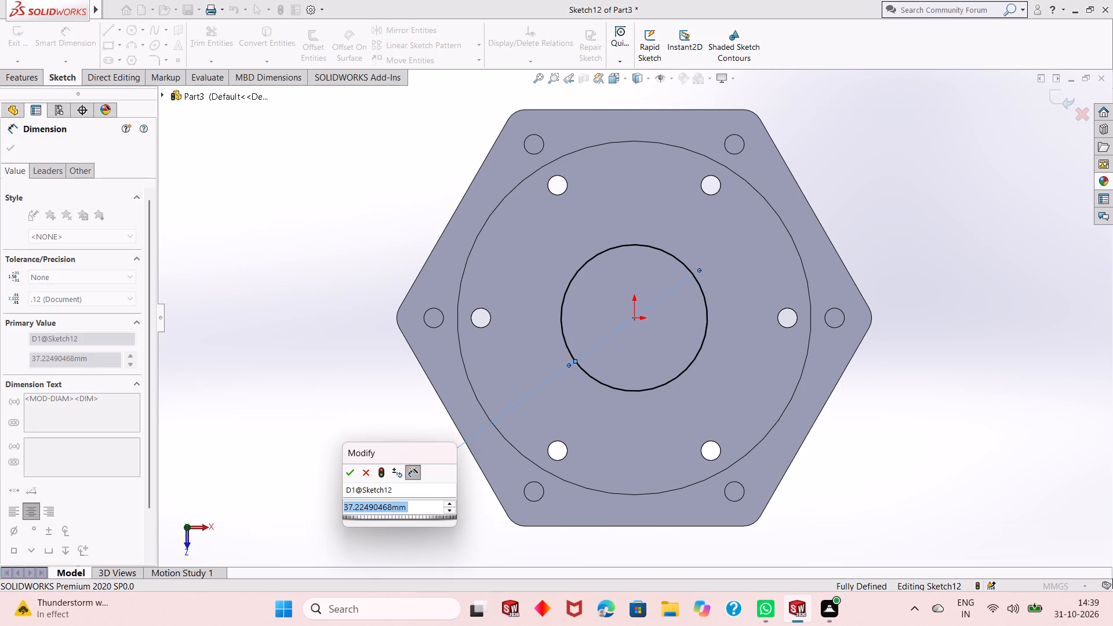
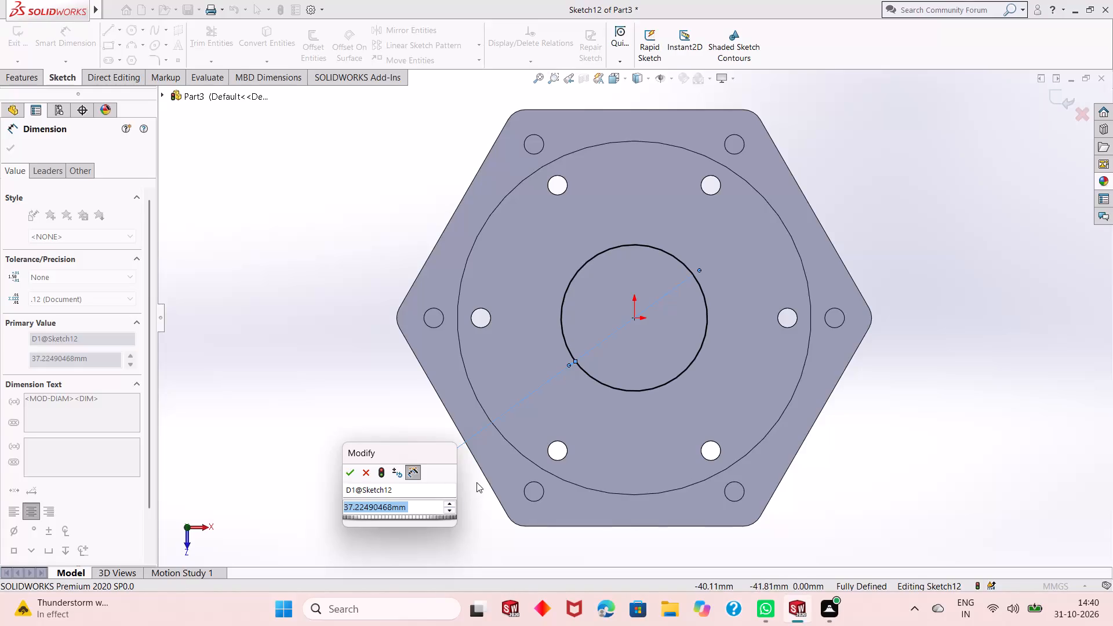
Set the diameter of the central circle on the housing's inner floor to 30 mm.
key(Escape)
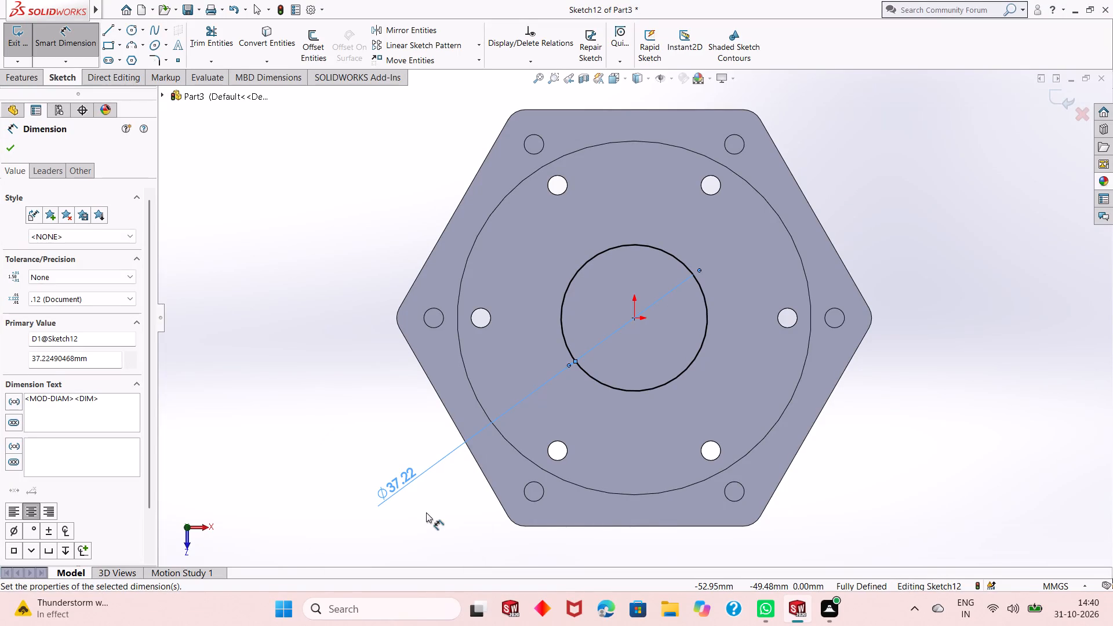
double_click(407, 476)
double_click(407, 477)
double_click(407, 479)
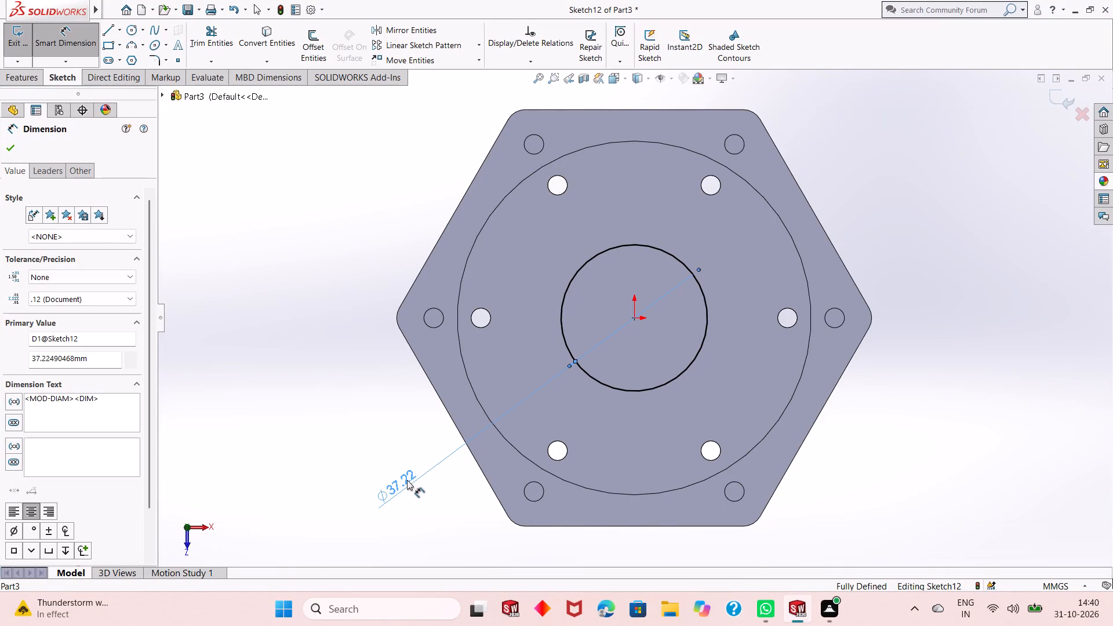
key(Escape)
key(Escape)
key(Escape)
double_click(407, 479)
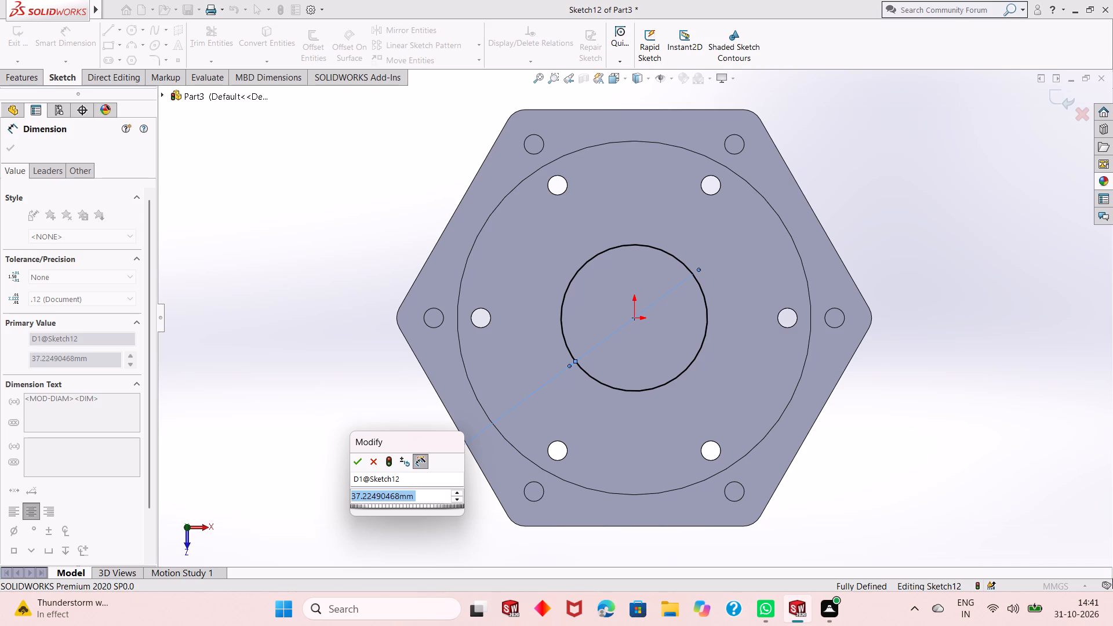
text(30)
key(Return)
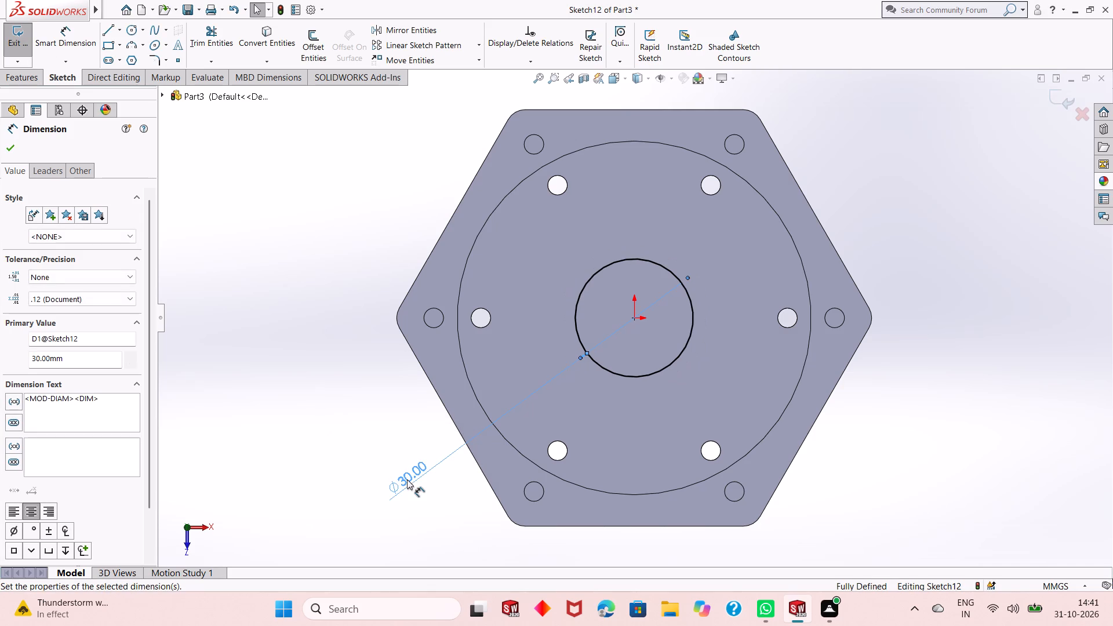
scroll(635, 331, up, 1)
scroll(642, 303, down, 1)
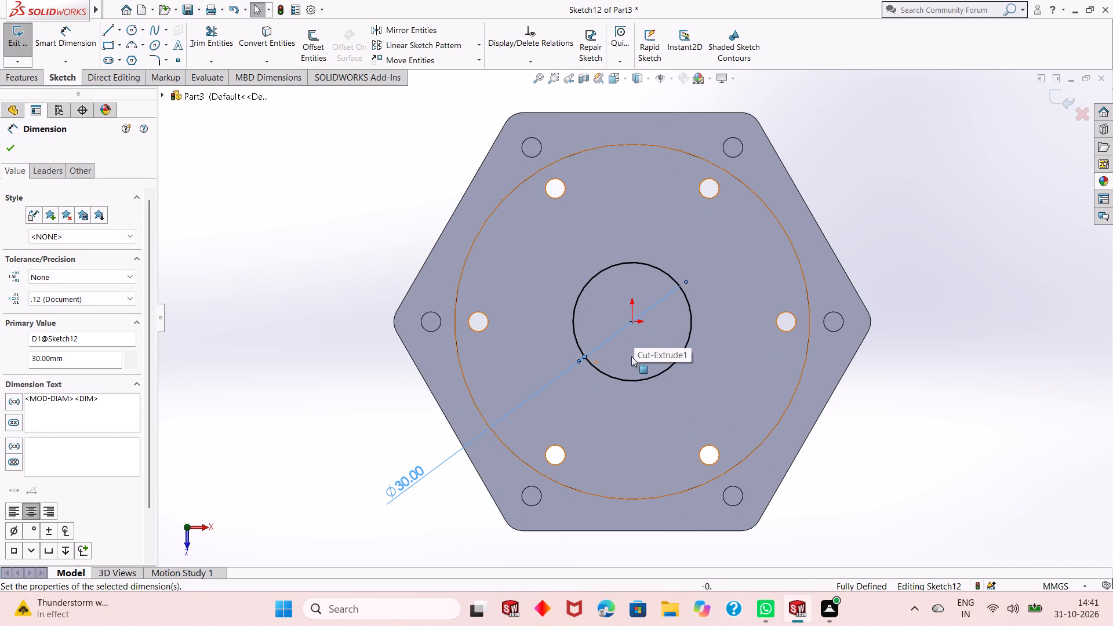
scroll(639, 341, down, 2)
scroll(628, 318, up, 2)
key(Escape)
key(Escape)
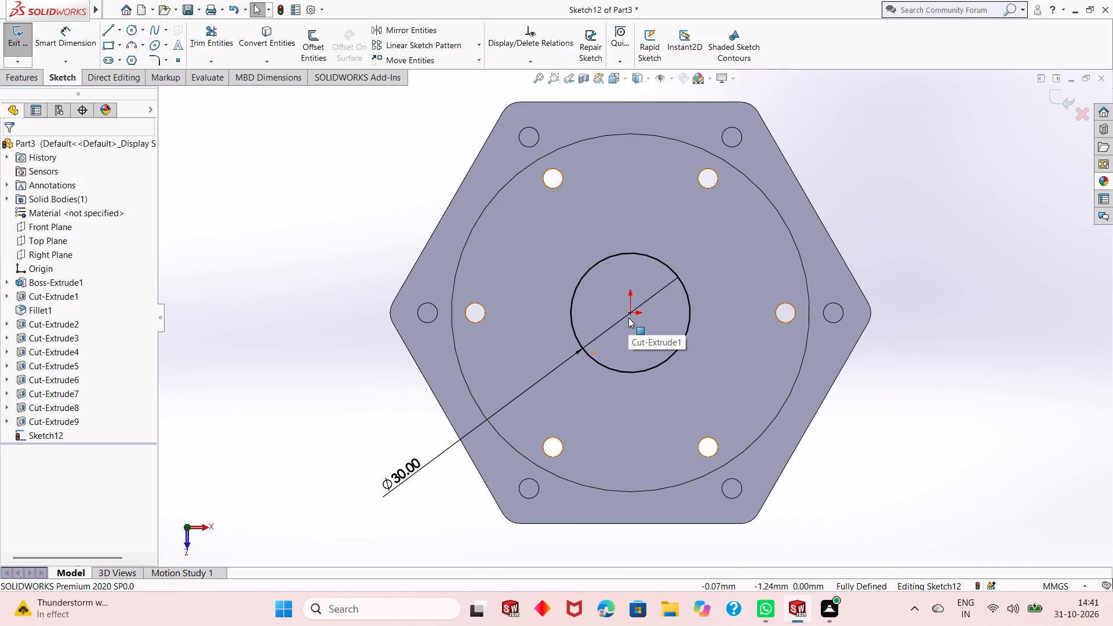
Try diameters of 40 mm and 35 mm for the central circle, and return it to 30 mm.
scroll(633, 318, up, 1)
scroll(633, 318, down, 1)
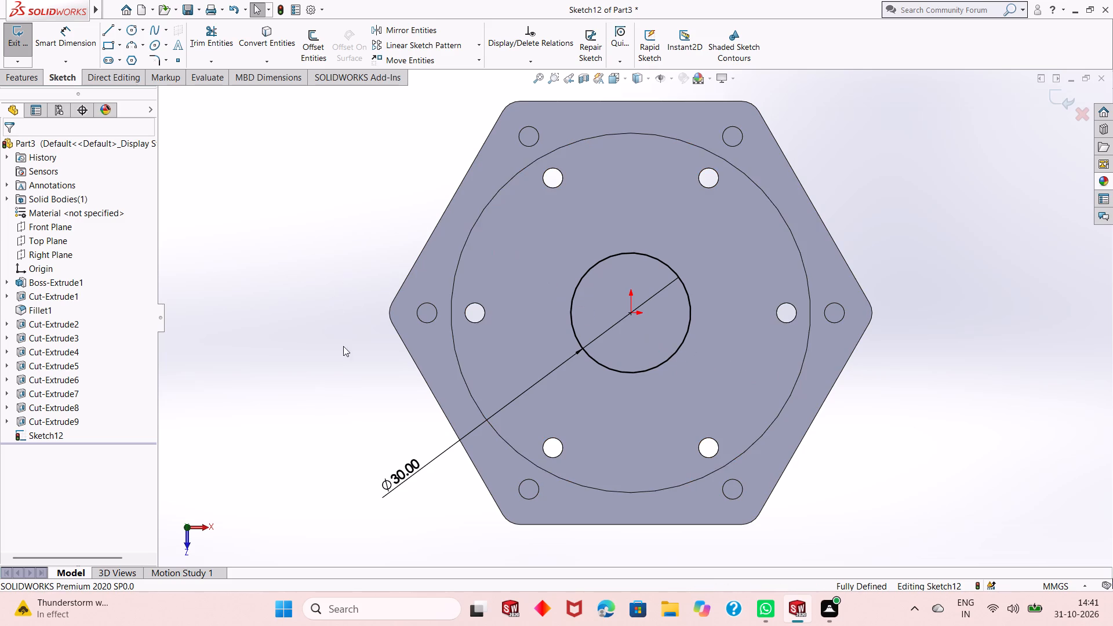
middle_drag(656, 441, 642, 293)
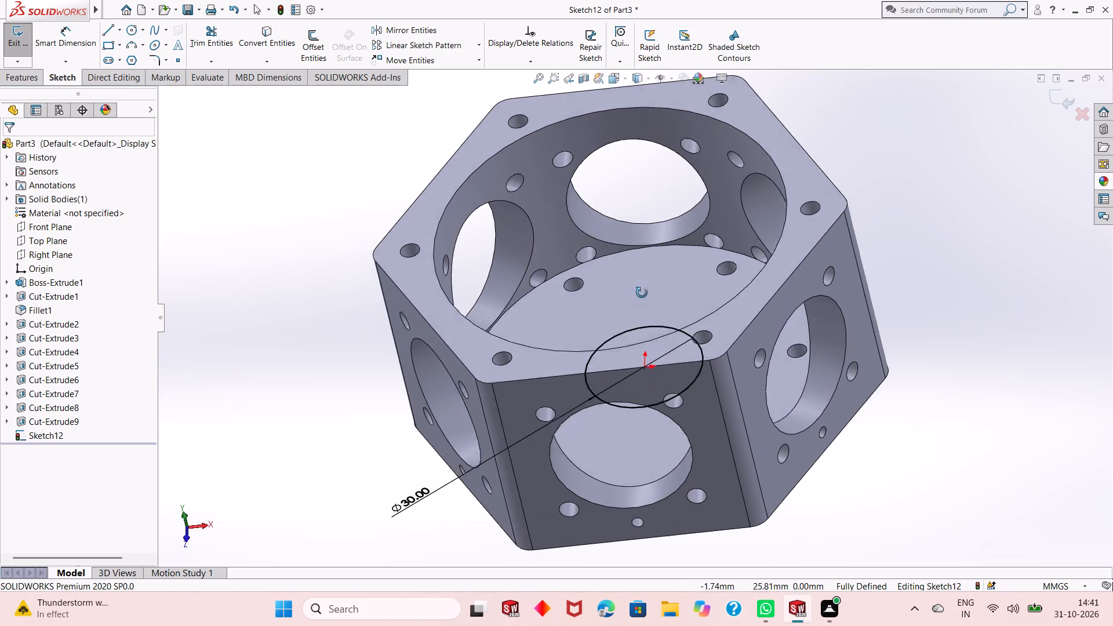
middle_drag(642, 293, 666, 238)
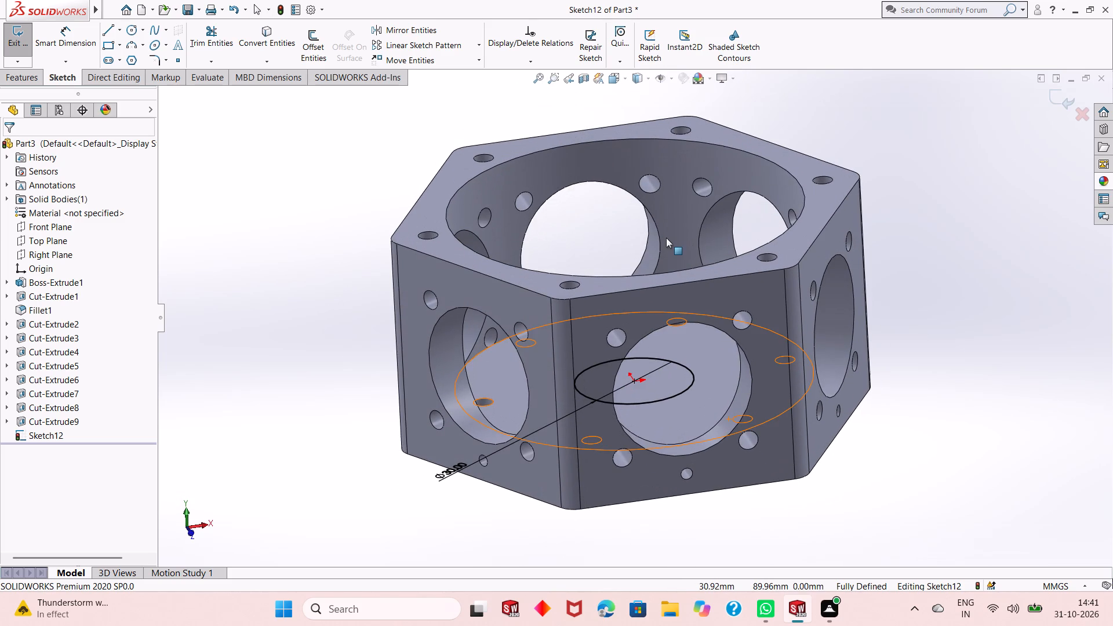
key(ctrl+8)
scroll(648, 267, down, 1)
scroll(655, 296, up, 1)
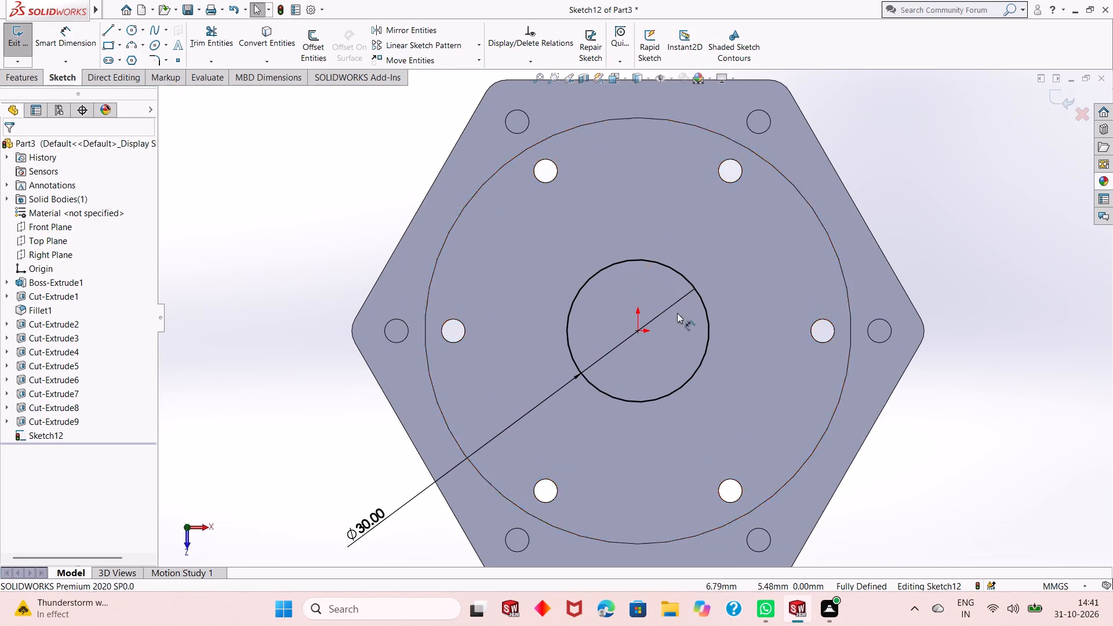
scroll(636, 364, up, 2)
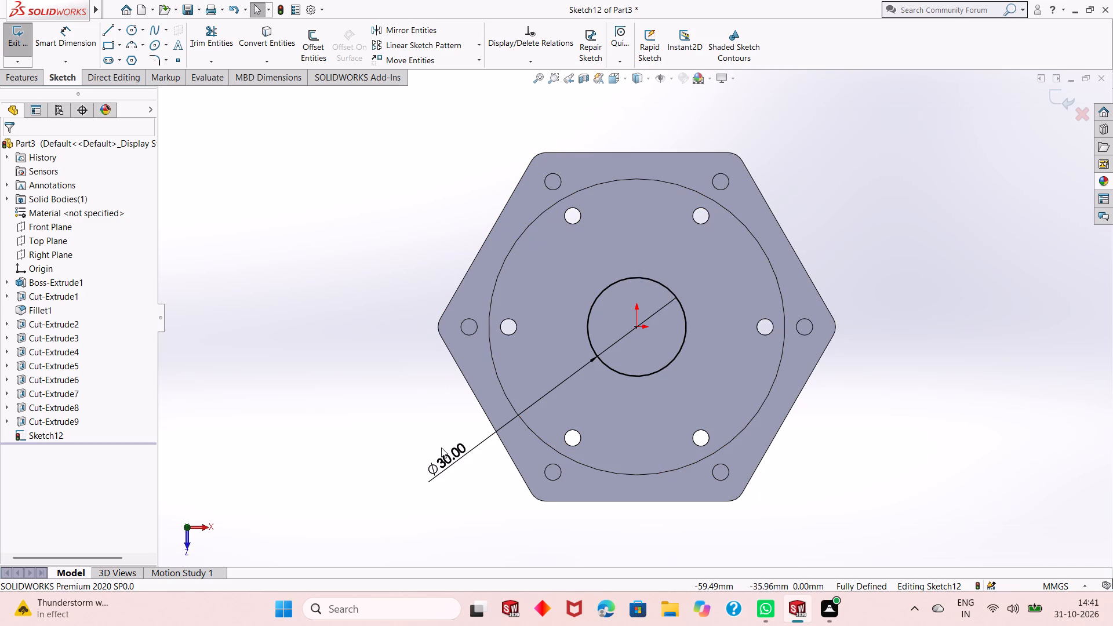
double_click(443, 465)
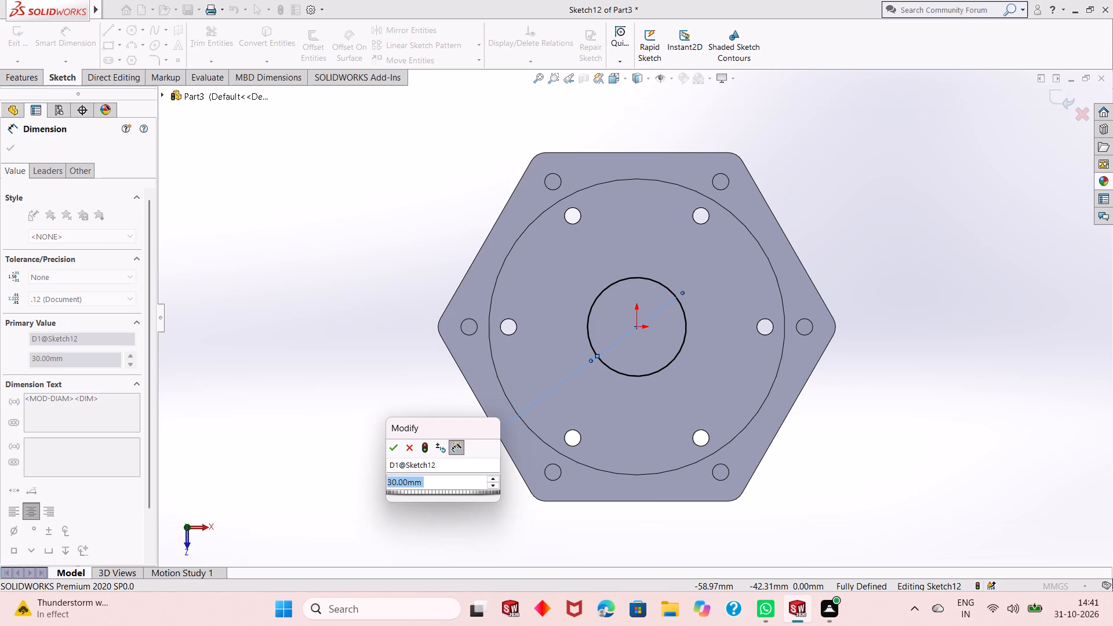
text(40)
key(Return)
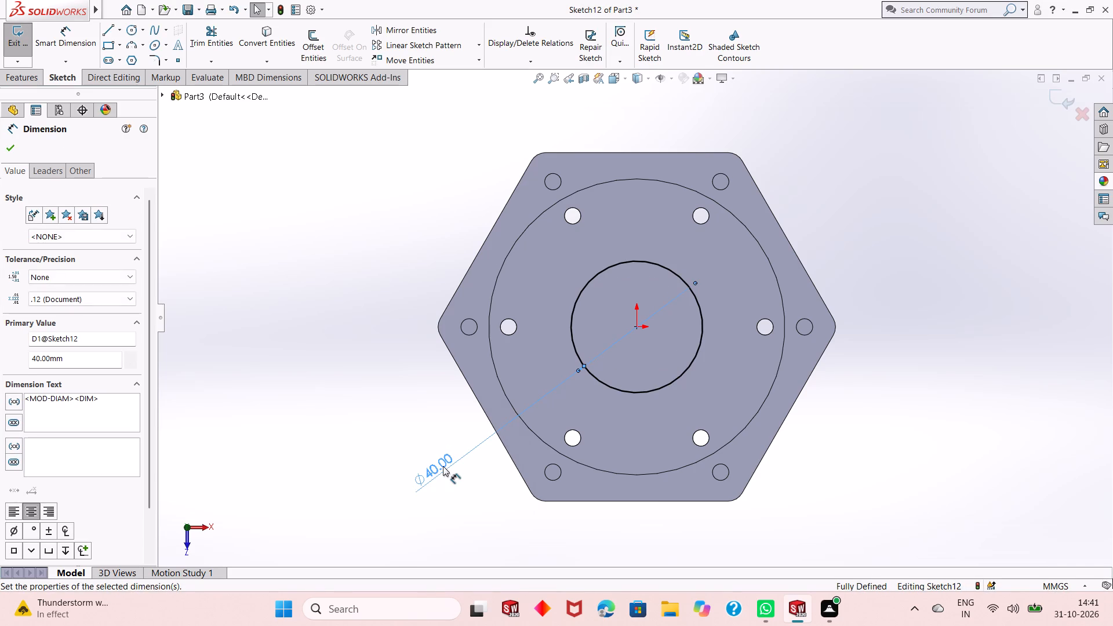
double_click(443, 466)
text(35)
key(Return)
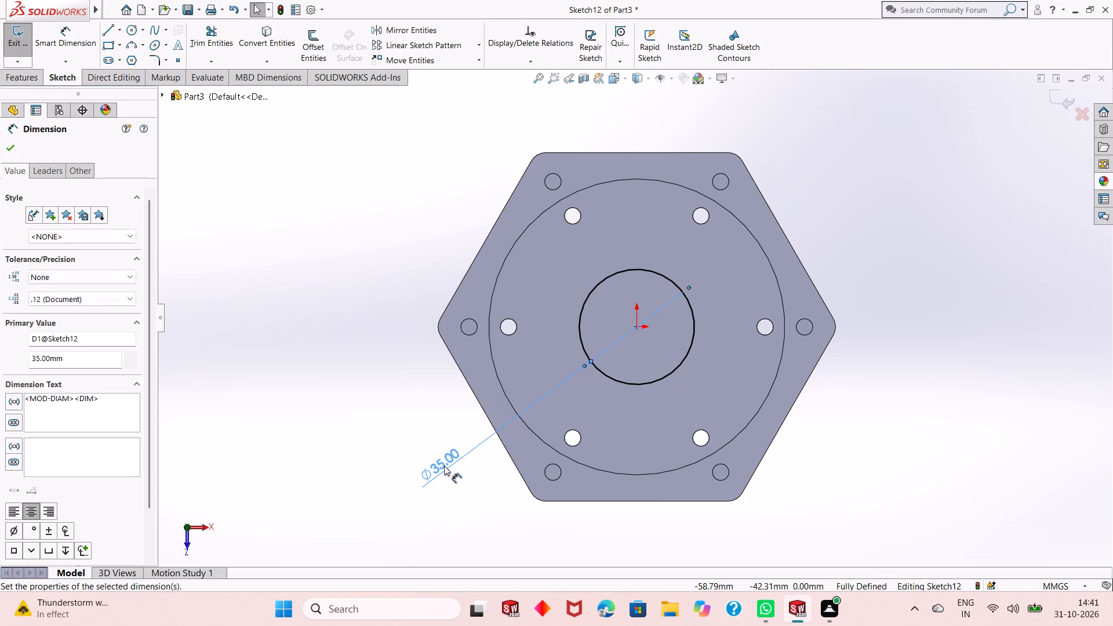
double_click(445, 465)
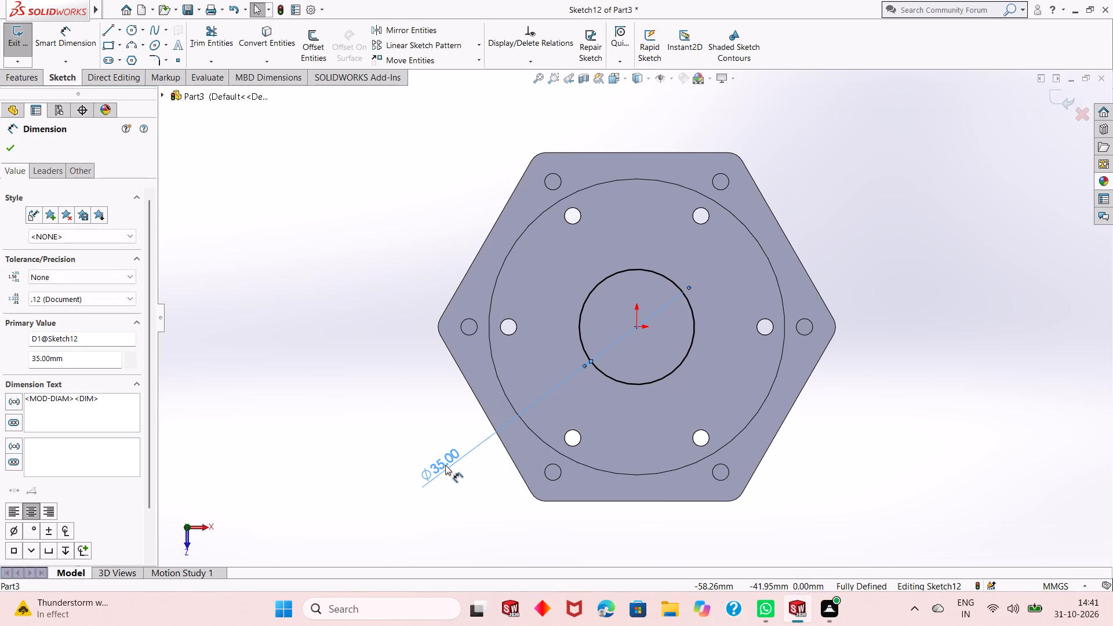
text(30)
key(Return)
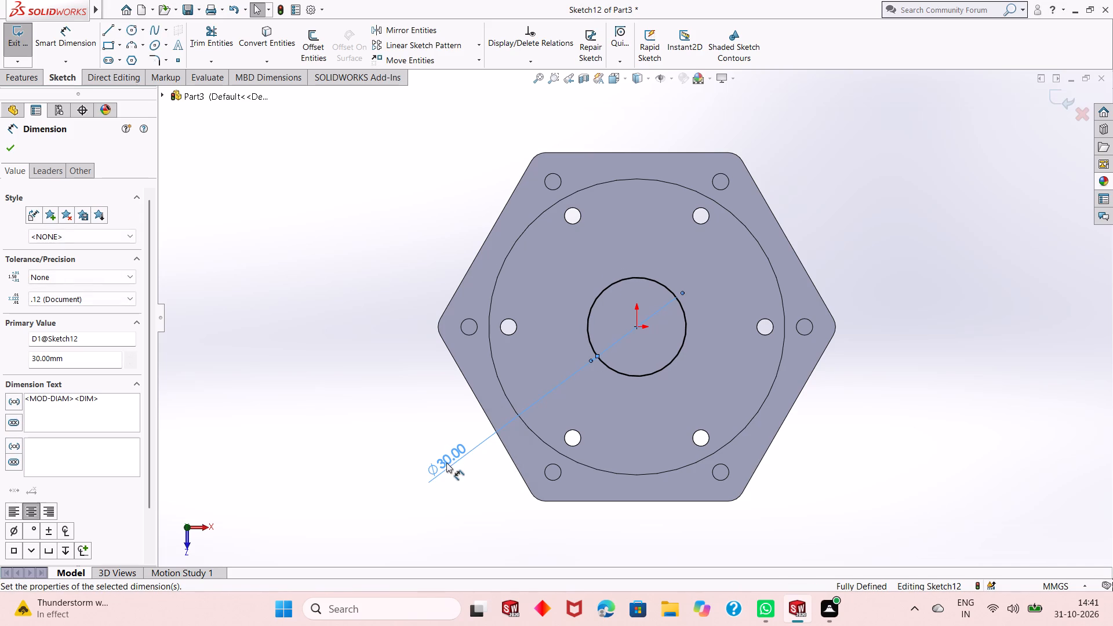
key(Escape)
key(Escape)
Start a blind Extruded Cut from the 30 mm central circle with a depth of 15 mm.
click(22, 78)
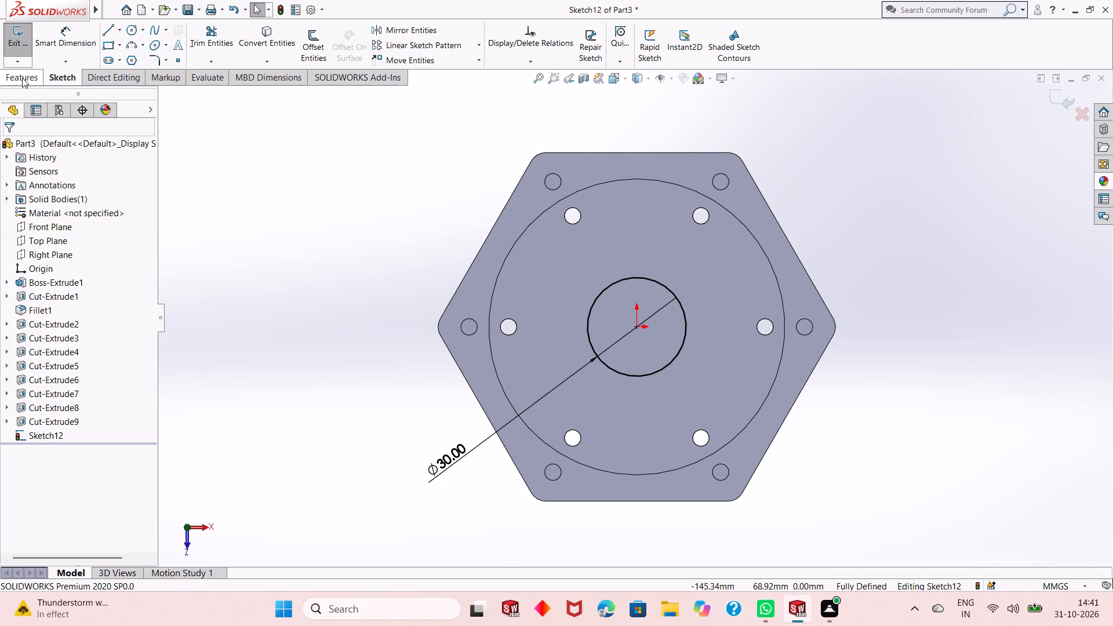
click(190, 46)
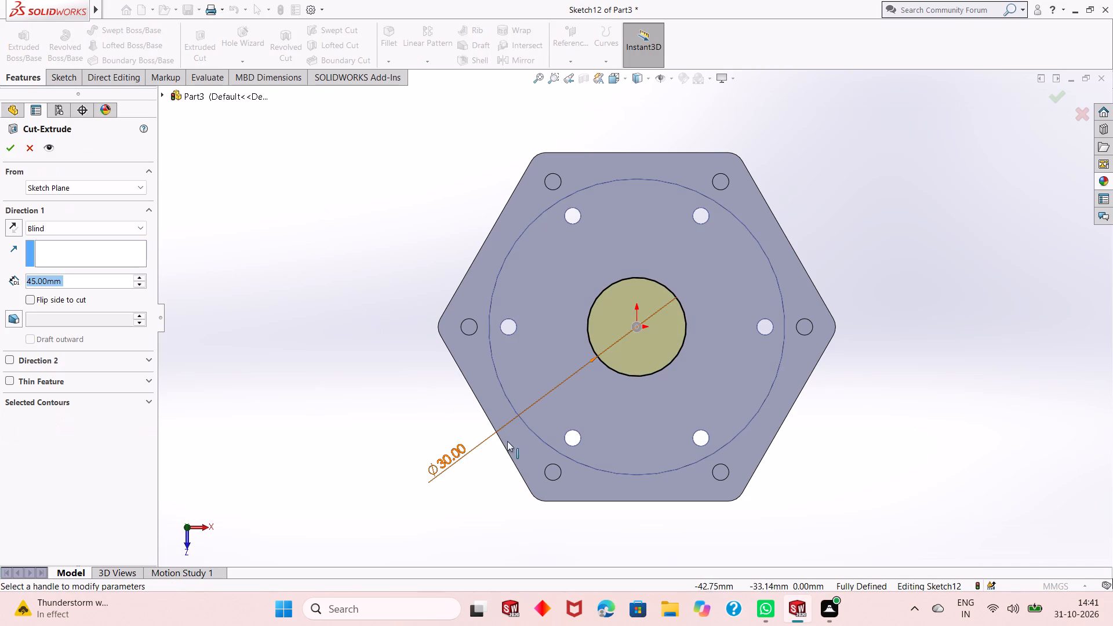
middle_drag(612, 515, 621, 316)
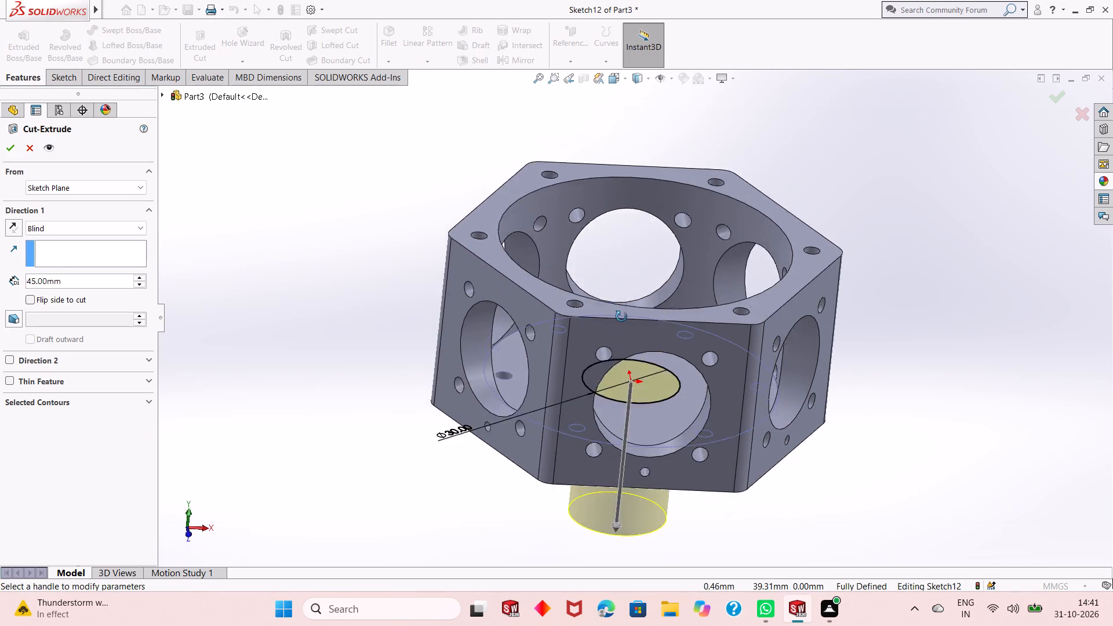
middle_drag(621, 316, 615, 217)
middle_drag(615, 205, 617, 256)
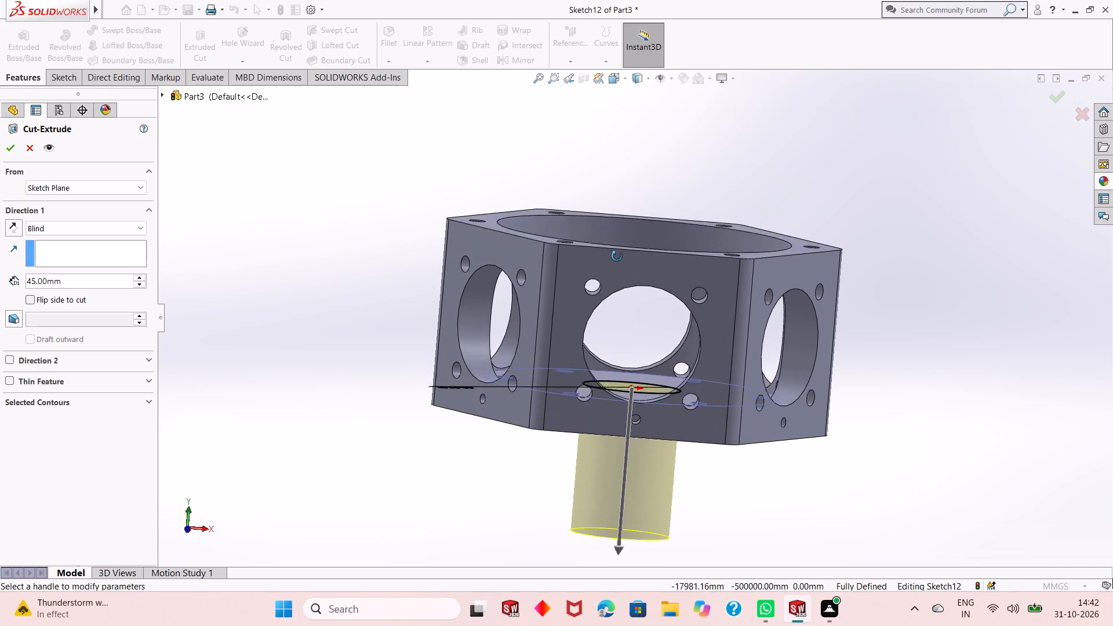
middle_drag(617, 256, 614, 274)
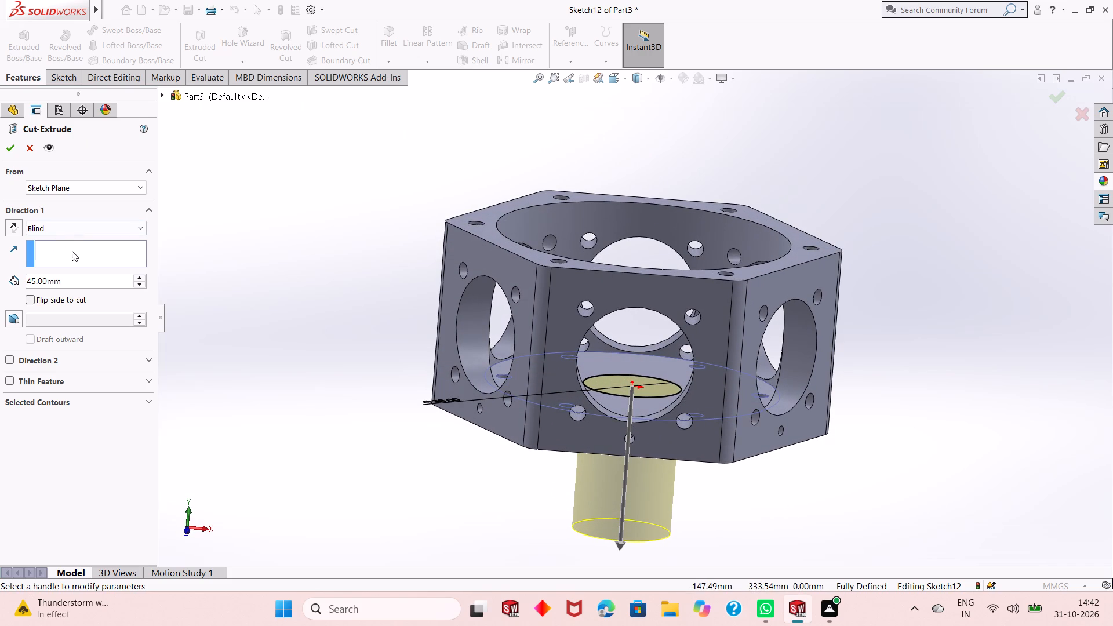
triple_click(83, 286)
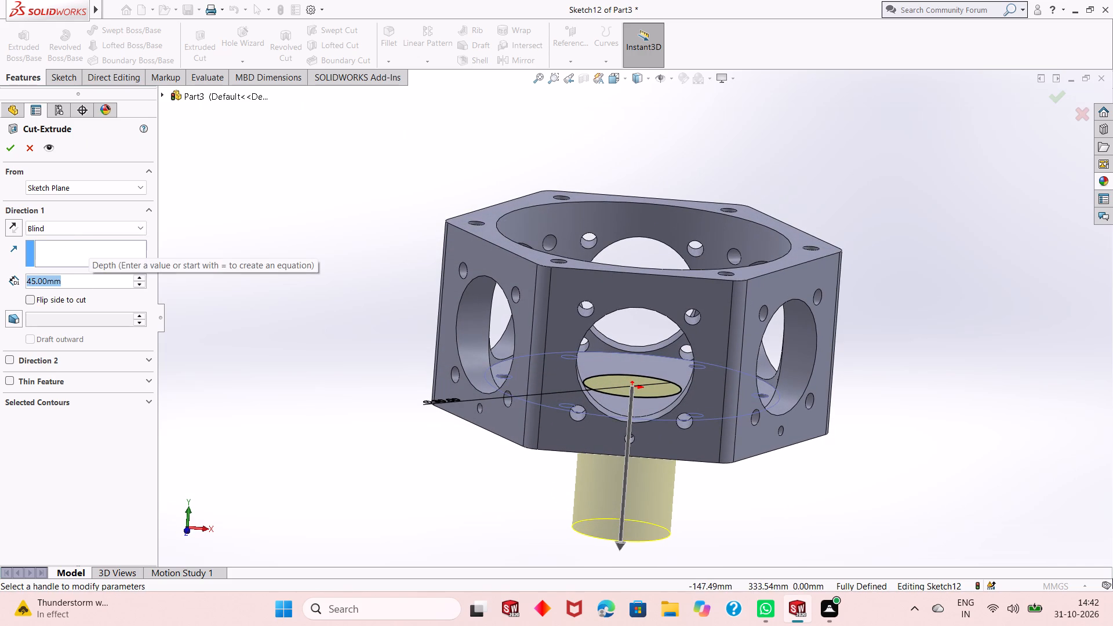
text(15)
key(Return)
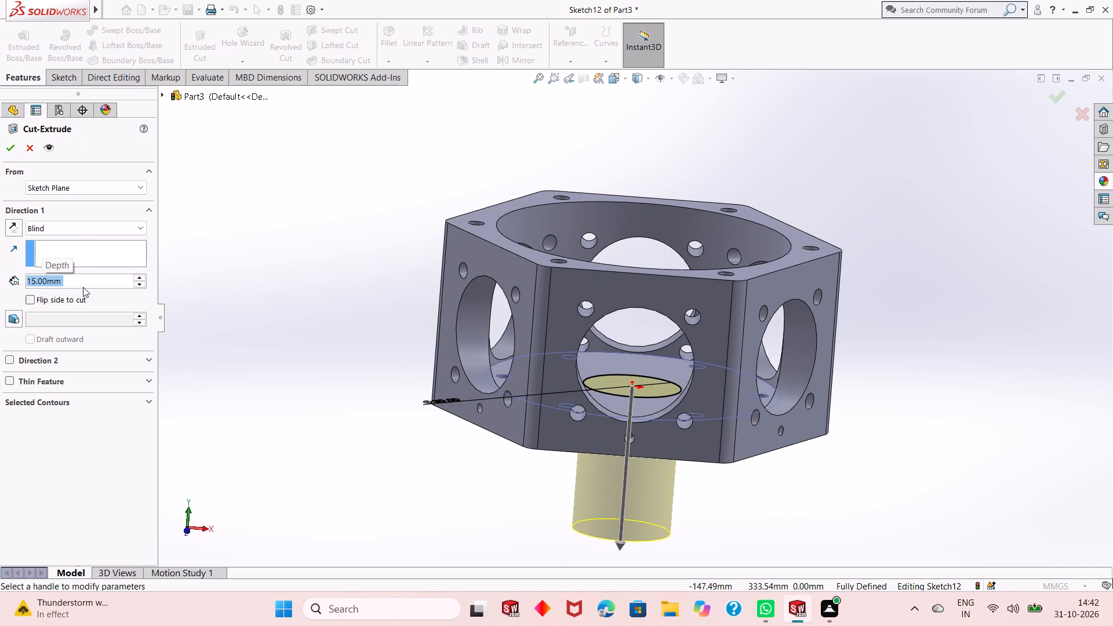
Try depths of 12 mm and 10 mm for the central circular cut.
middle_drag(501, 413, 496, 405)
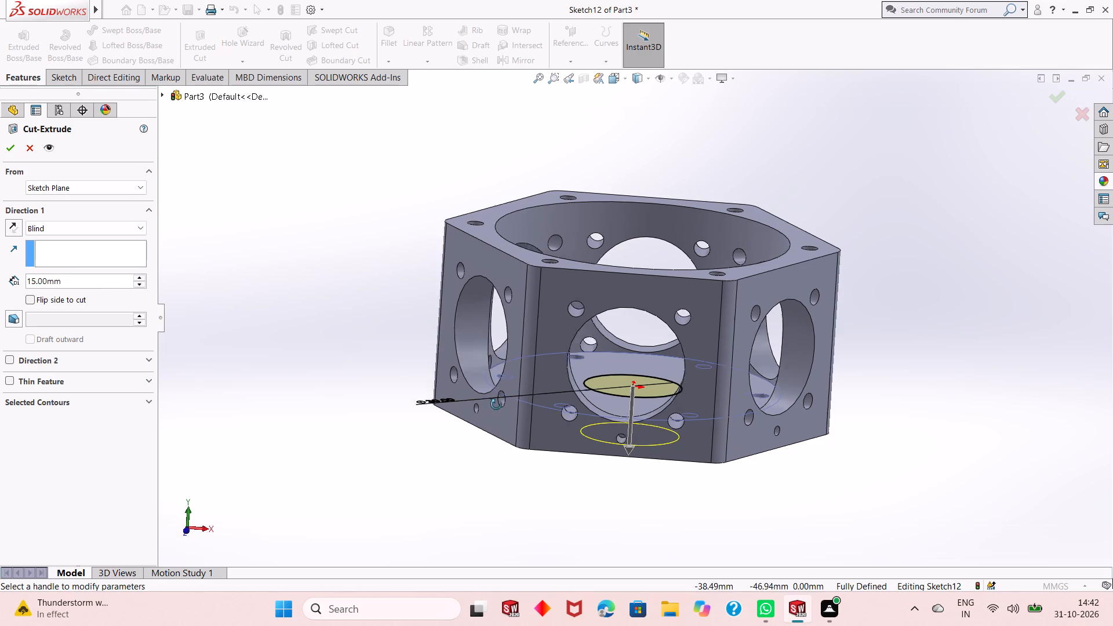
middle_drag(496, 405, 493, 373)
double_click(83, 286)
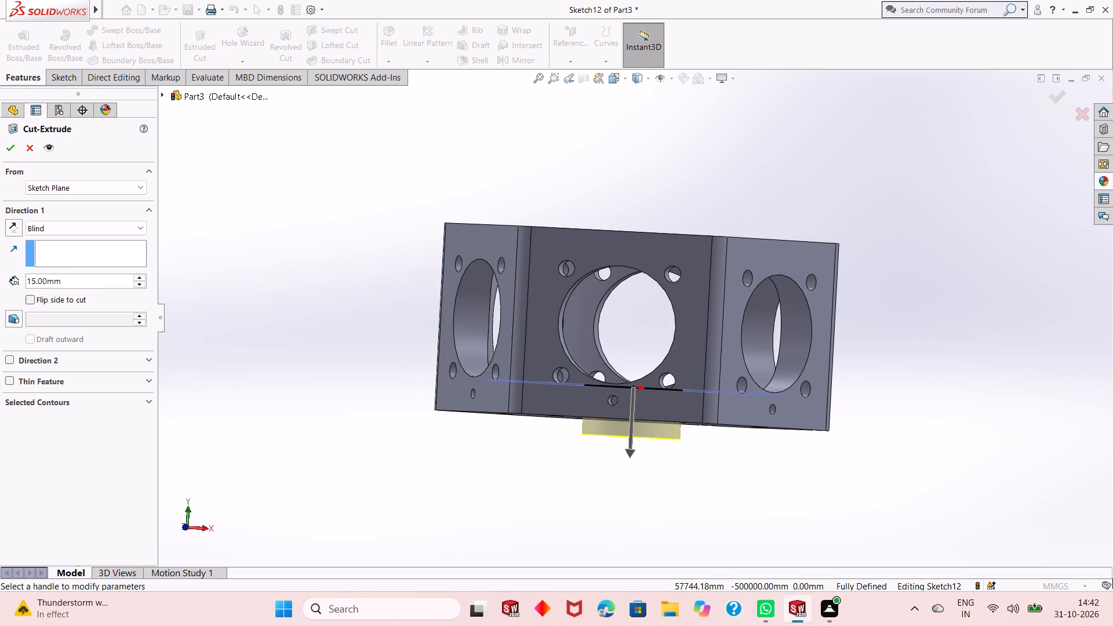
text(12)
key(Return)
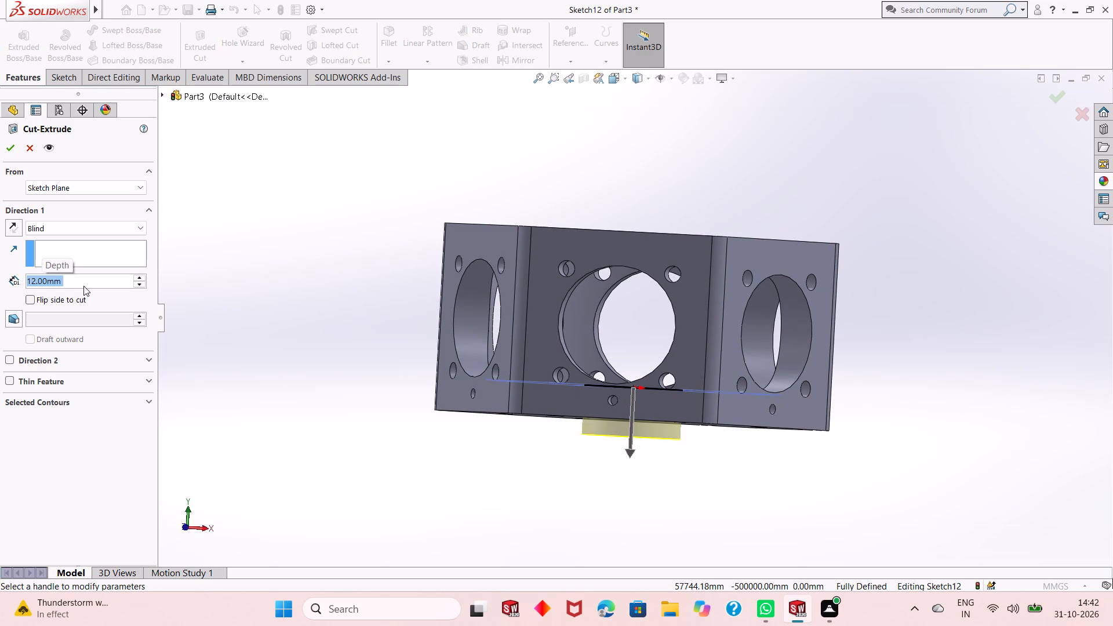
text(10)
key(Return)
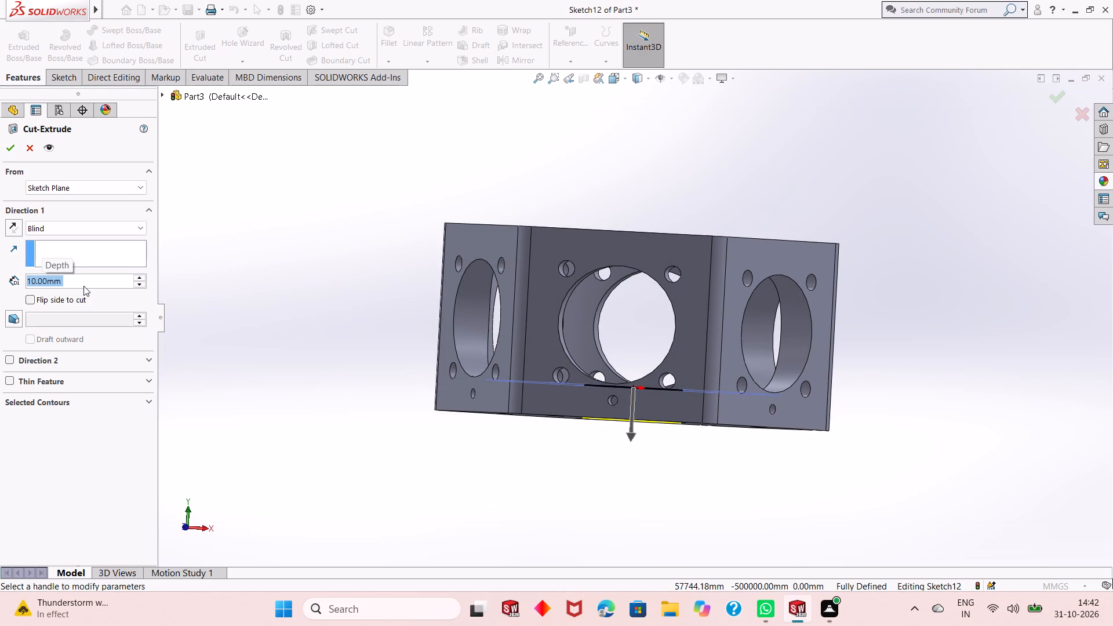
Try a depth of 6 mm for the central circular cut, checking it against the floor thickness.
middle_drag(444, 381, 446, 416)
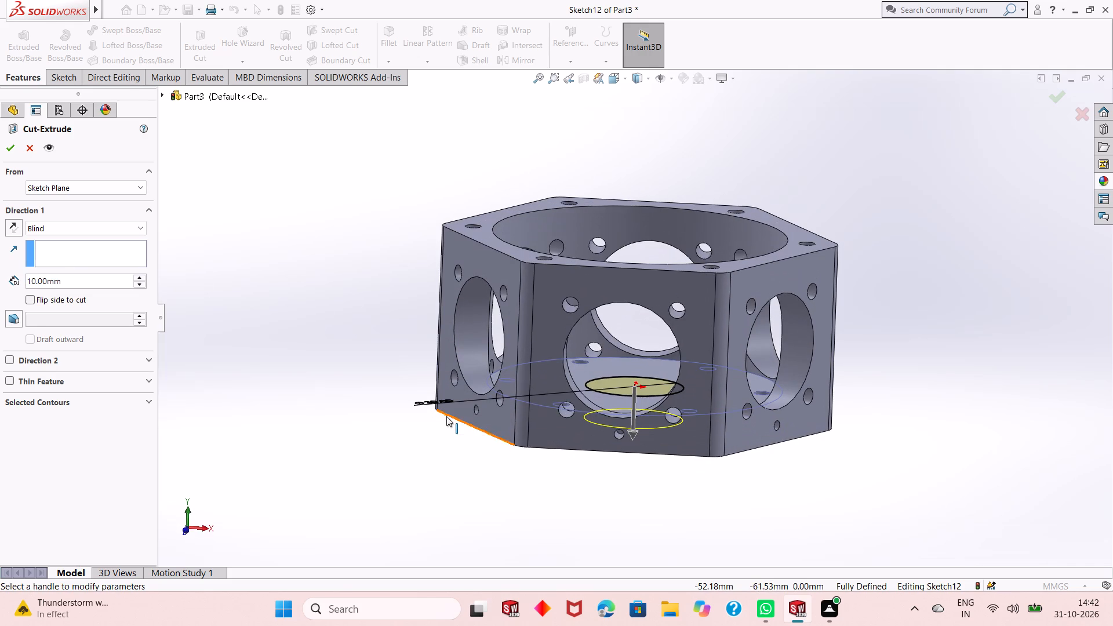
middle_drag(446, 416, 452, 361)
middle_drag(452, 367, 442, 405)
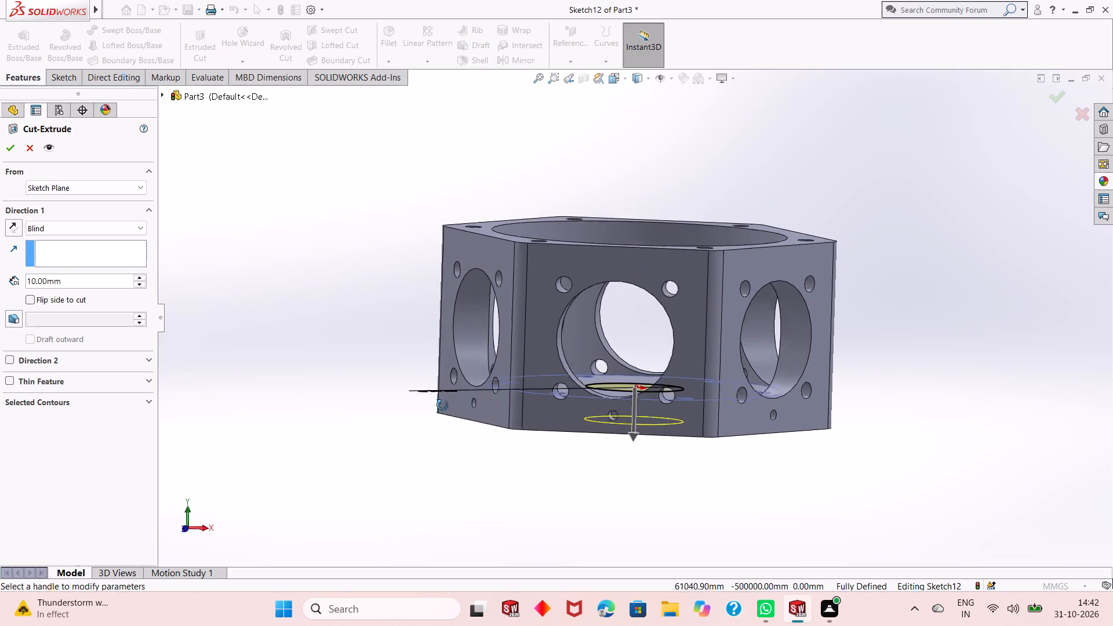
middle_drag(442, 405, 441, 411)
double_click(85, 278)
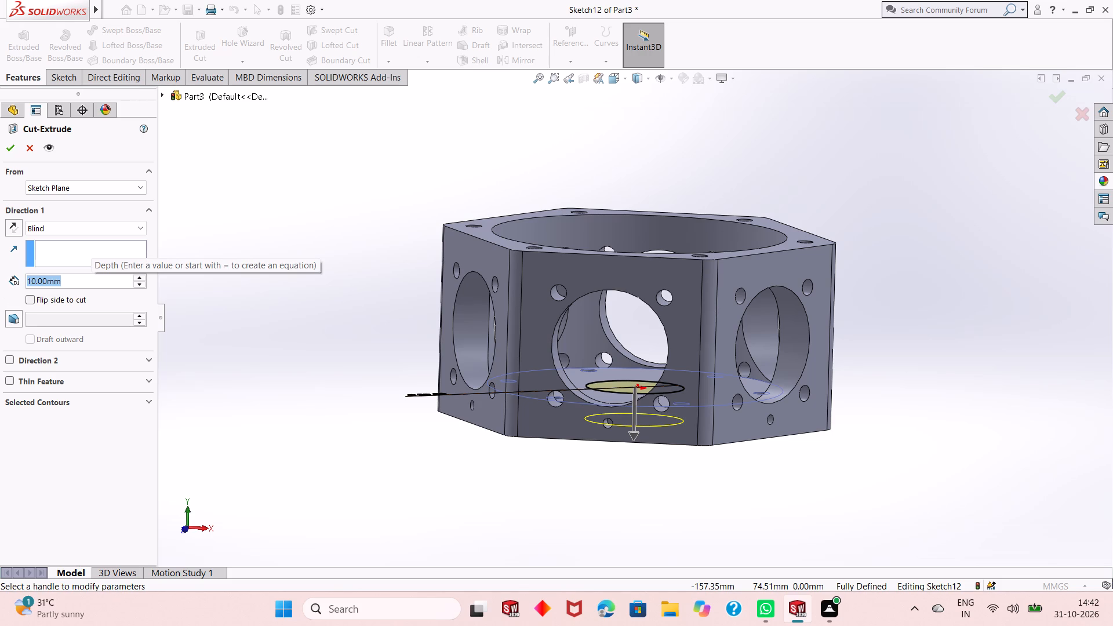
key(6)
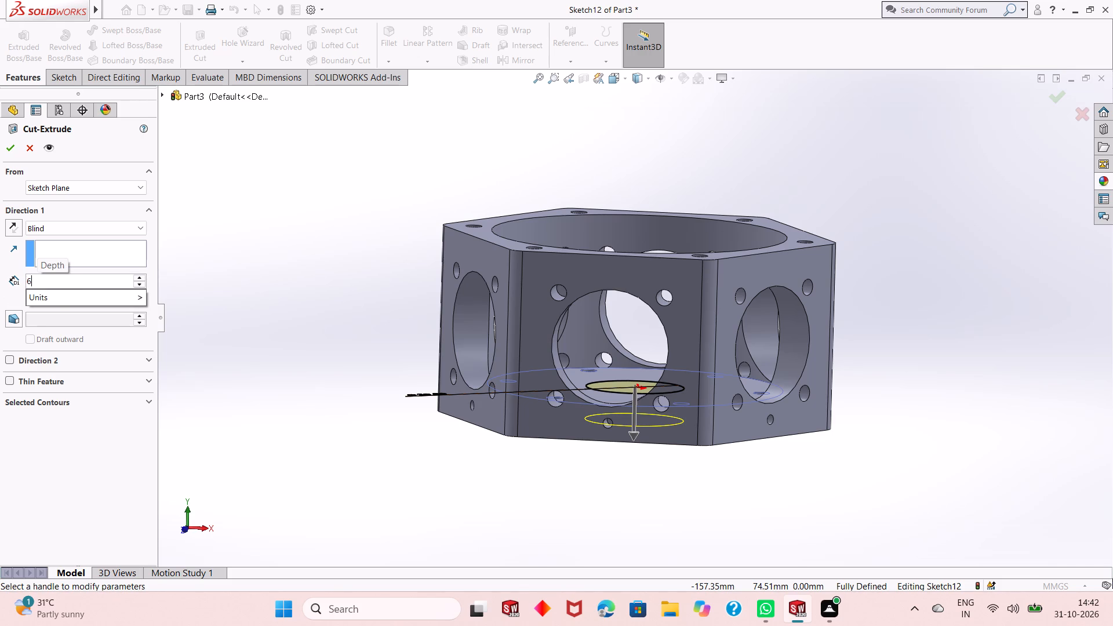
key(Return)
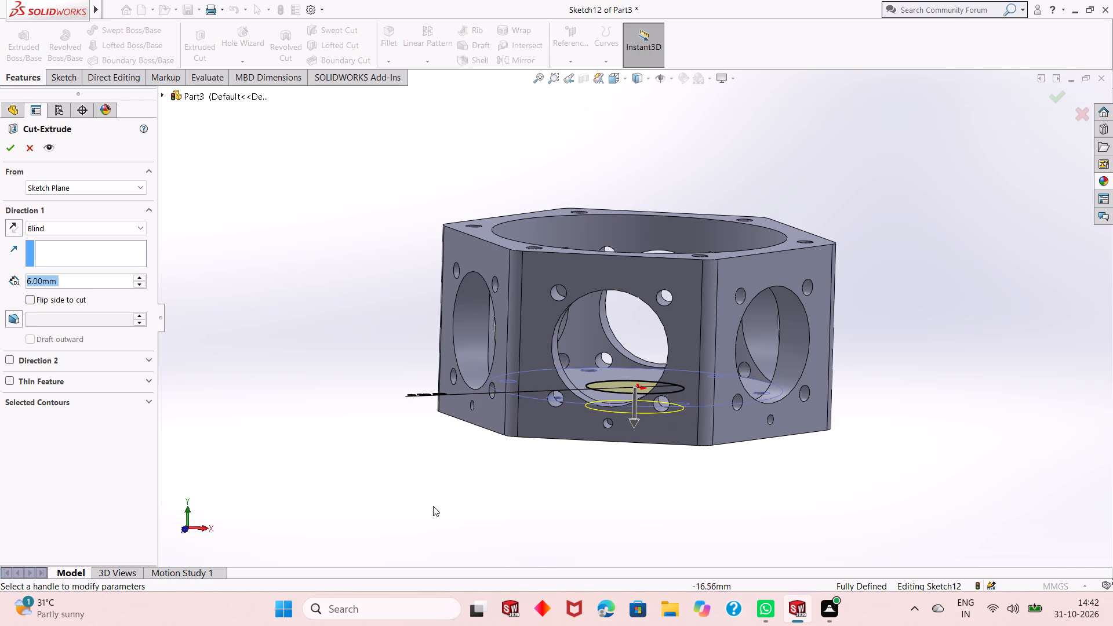
Set the central circular cut's blind depth to 5 mm and complete the cut in the housing floor.
middle_drag(474, 472, 478, 460)
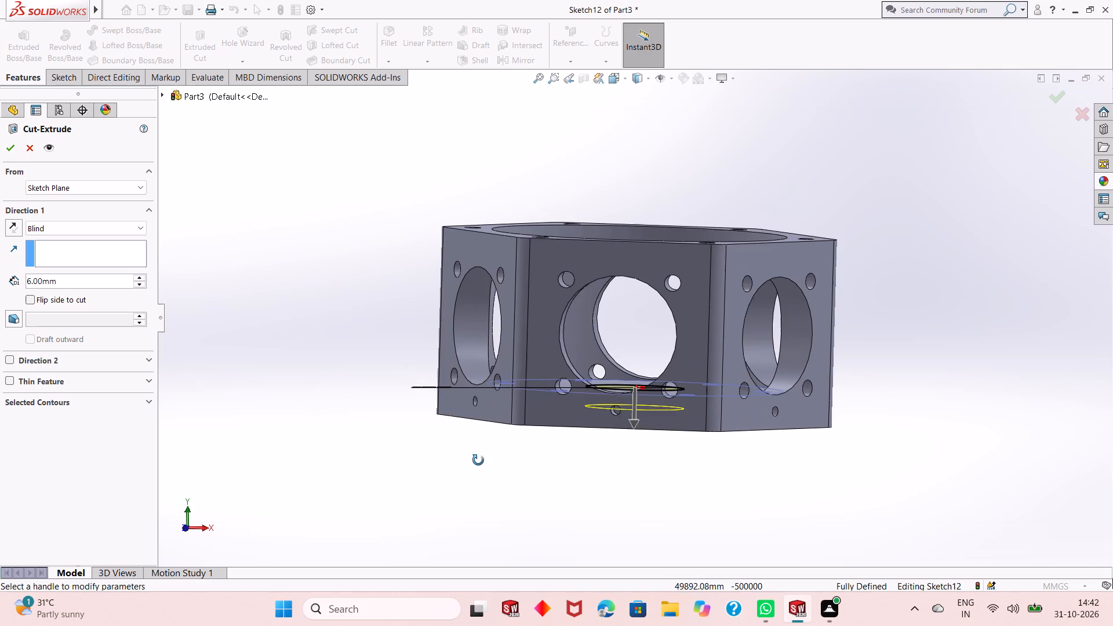
middle_drag(478, 460, 479, 469)
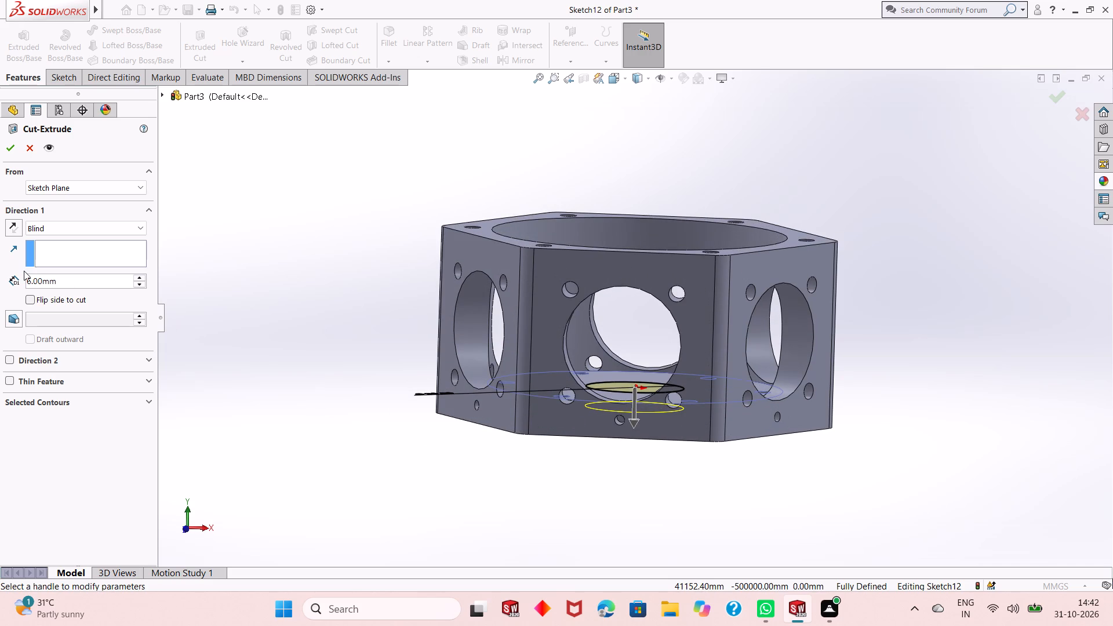
double_click(71, 283)
key(5)
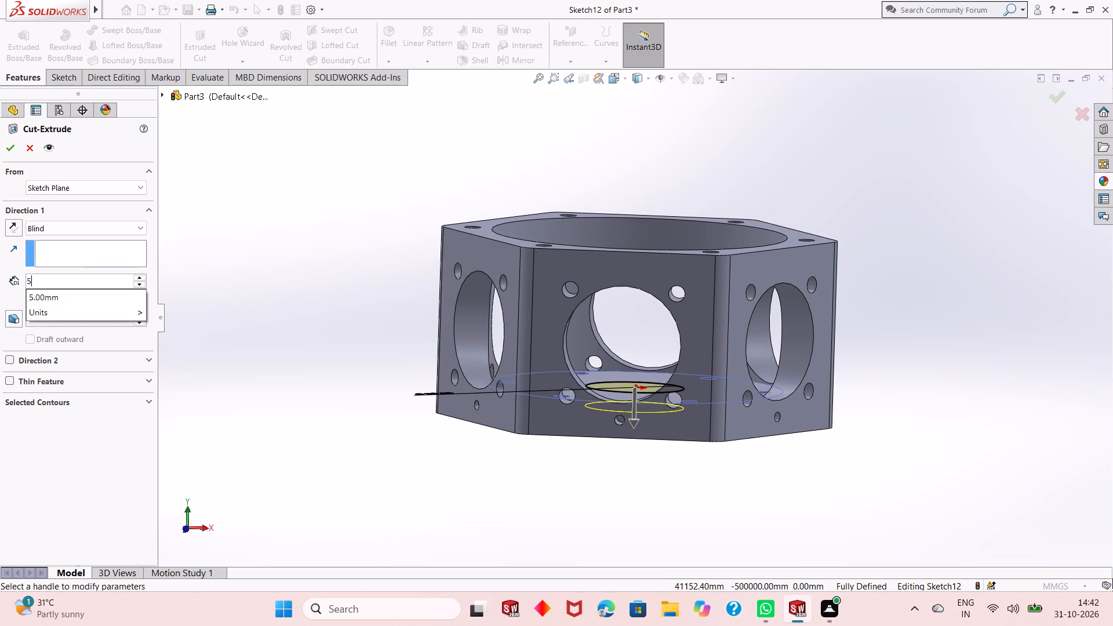
key(Return)
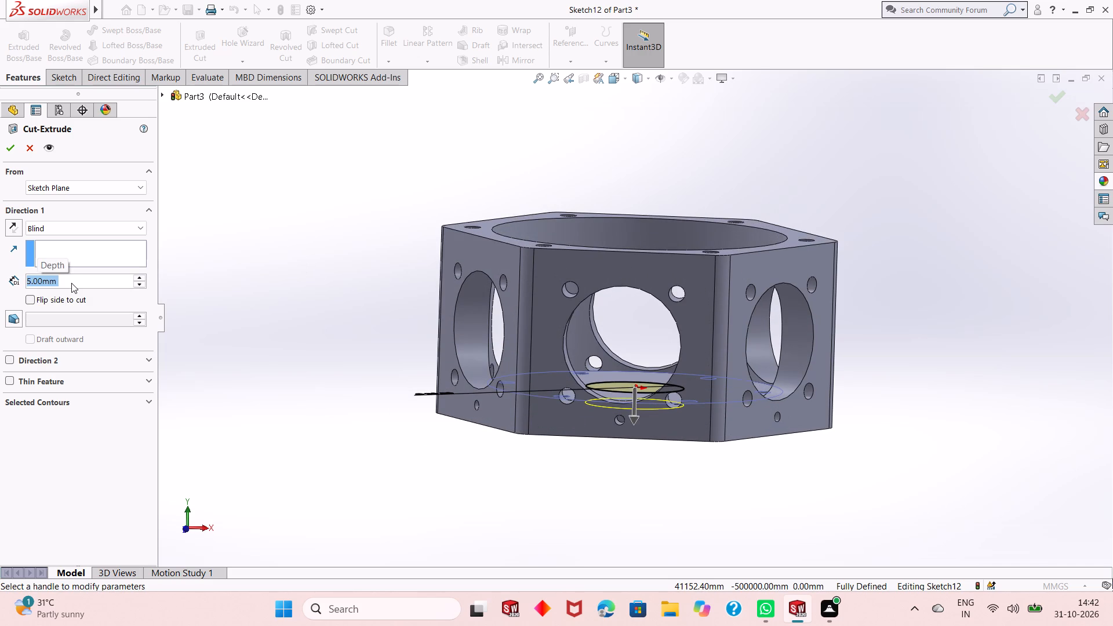
click(9, 154)
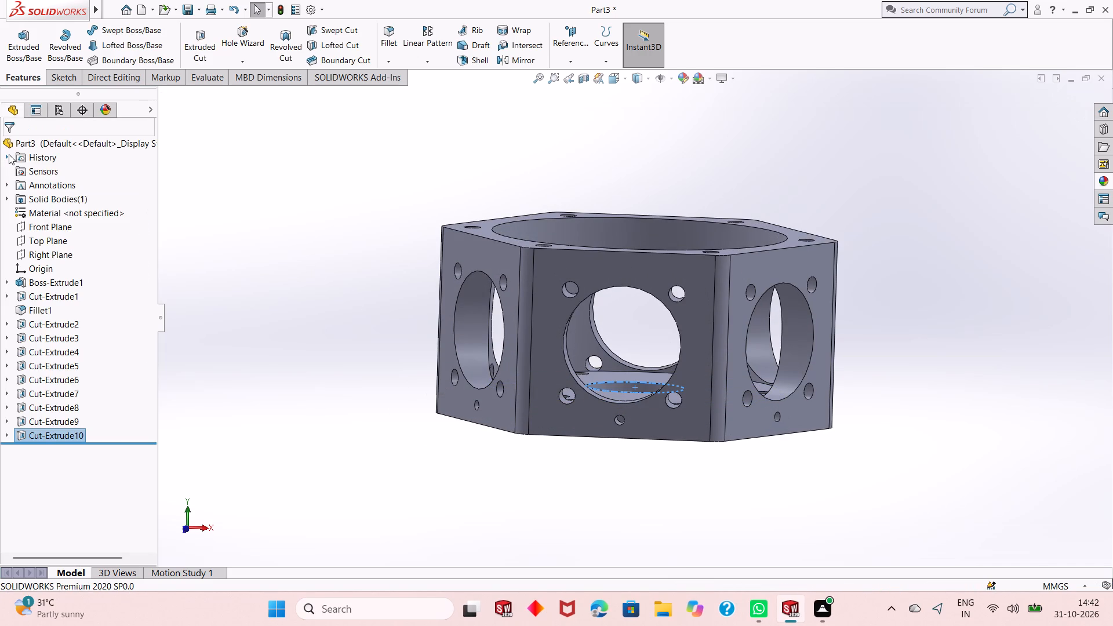
click(319, 268)
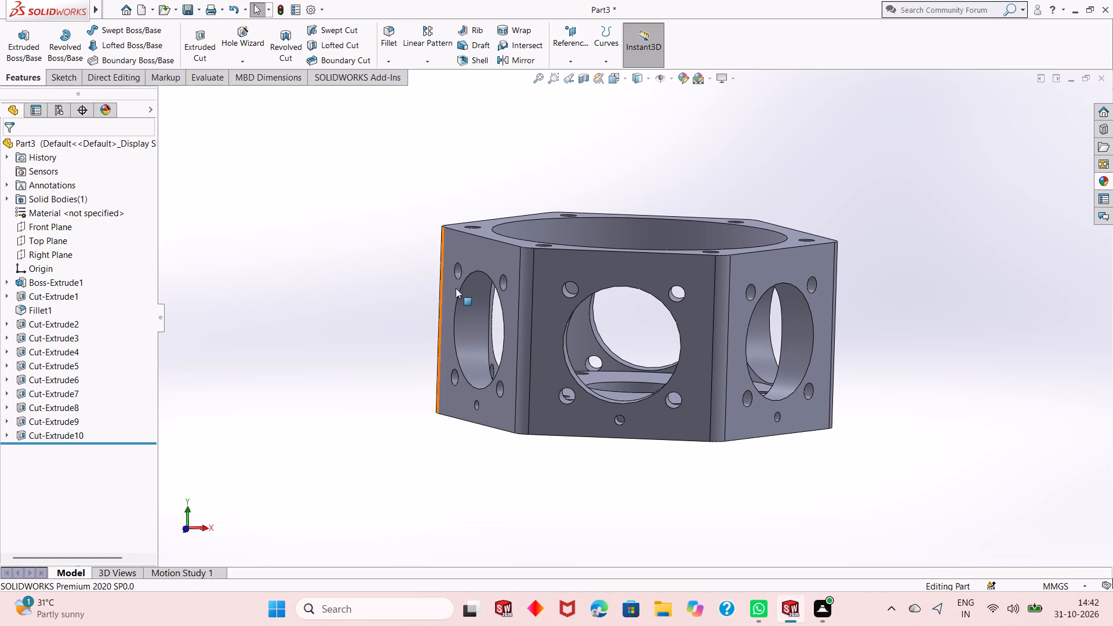
Sketch a circle about 18.5 mm in diameter, centred on the origin, on the bottom face of the central recess.
middle_drag(458, 288, 439, 465)
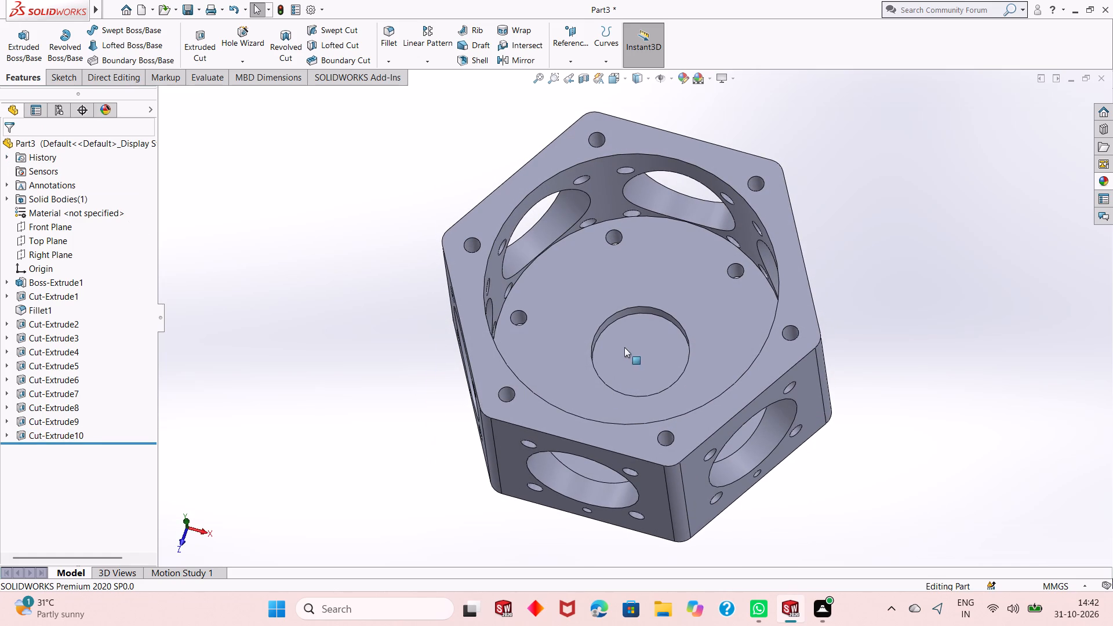
click(624, 347)
click(674, 319)
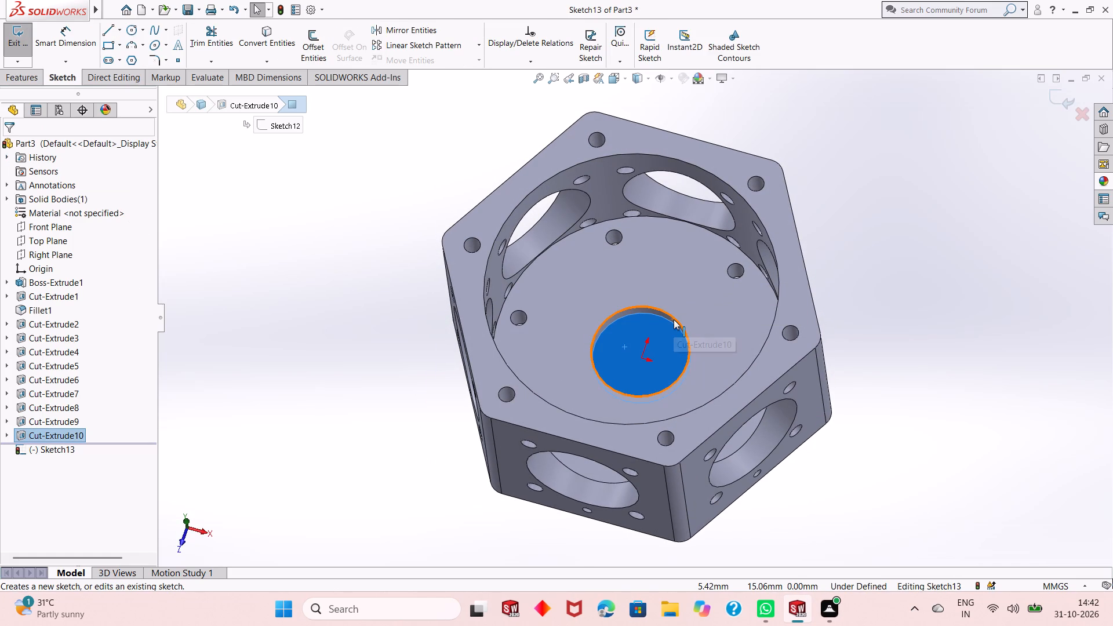
key(ctrl+8)
key(Escape)
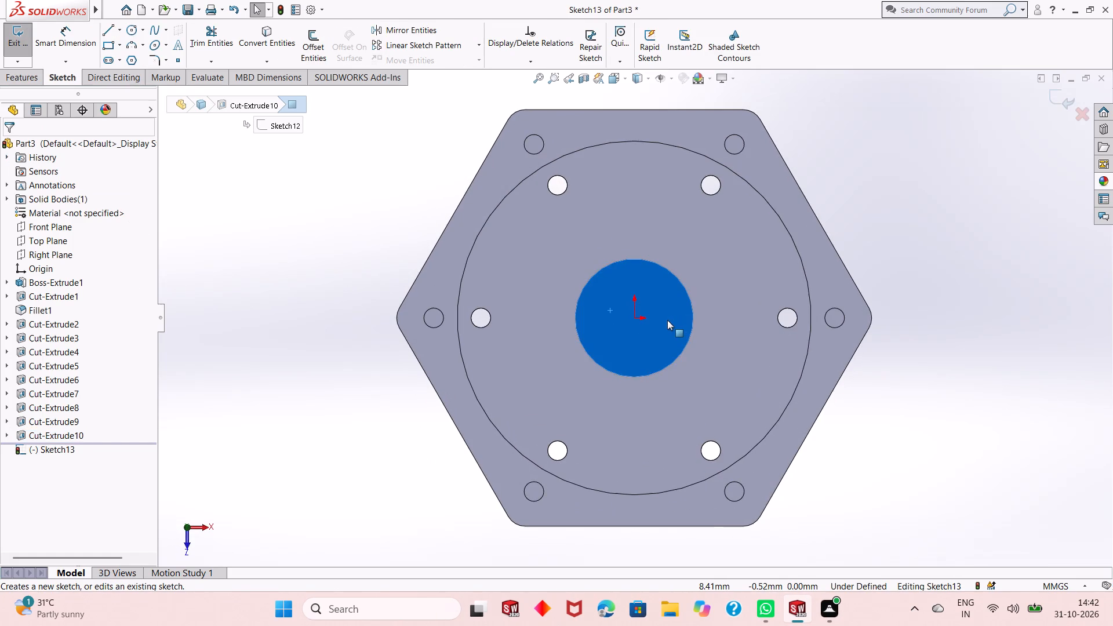
click(132, 28)
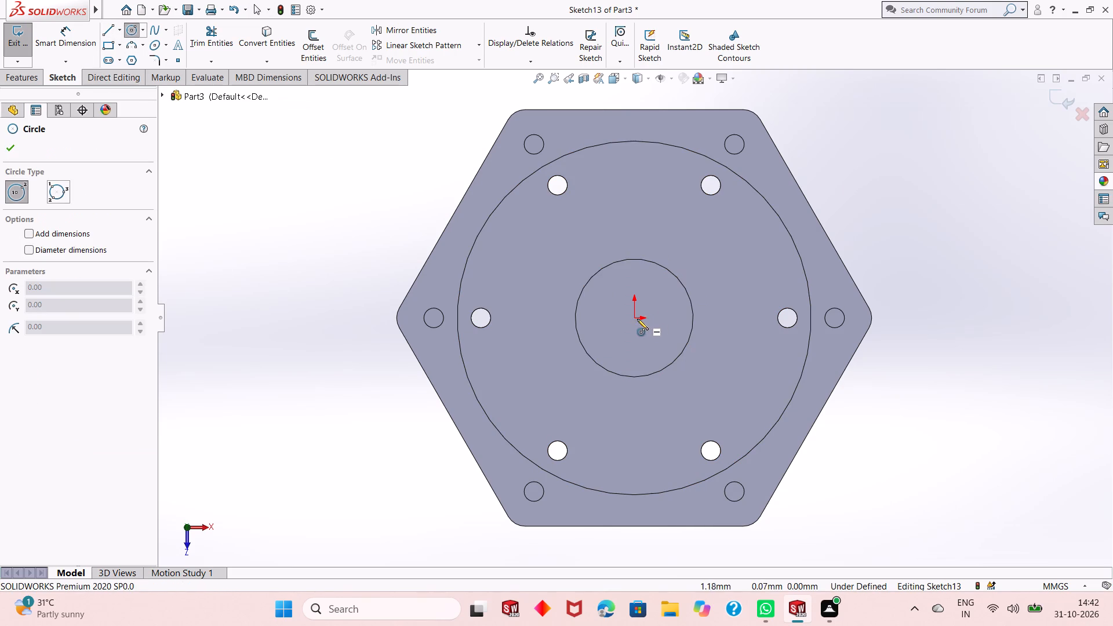
click(635, 320)
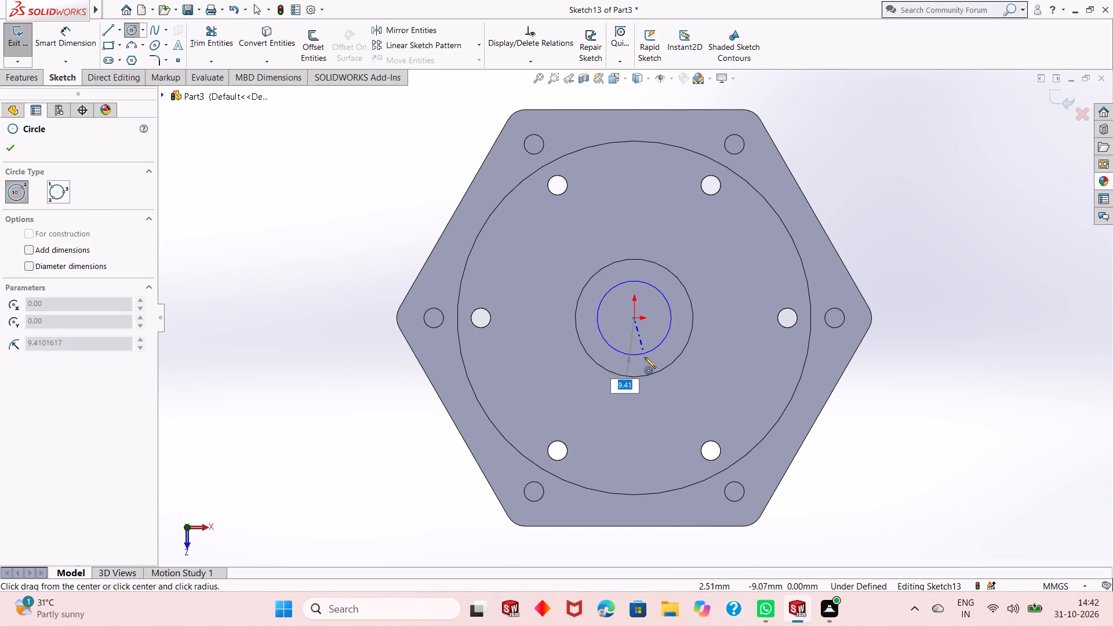
click(646, 352)
key(Escape)
key(Escape)
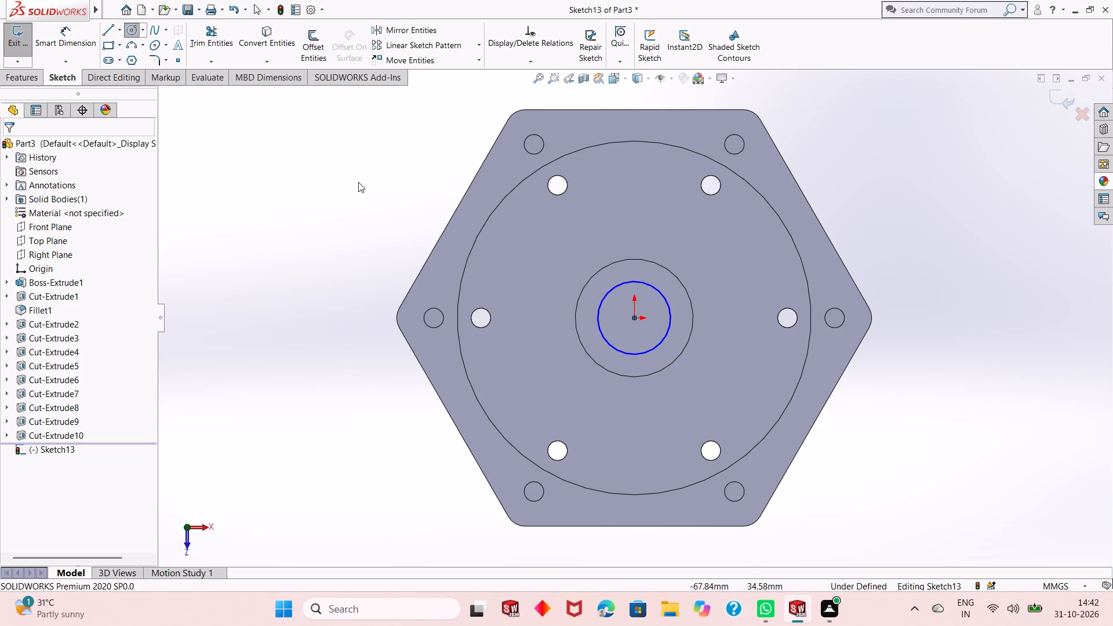
key(Escape)
key(Escape)
Dimension the new central circle with a diameter of 20 mm.
click(72, 31)
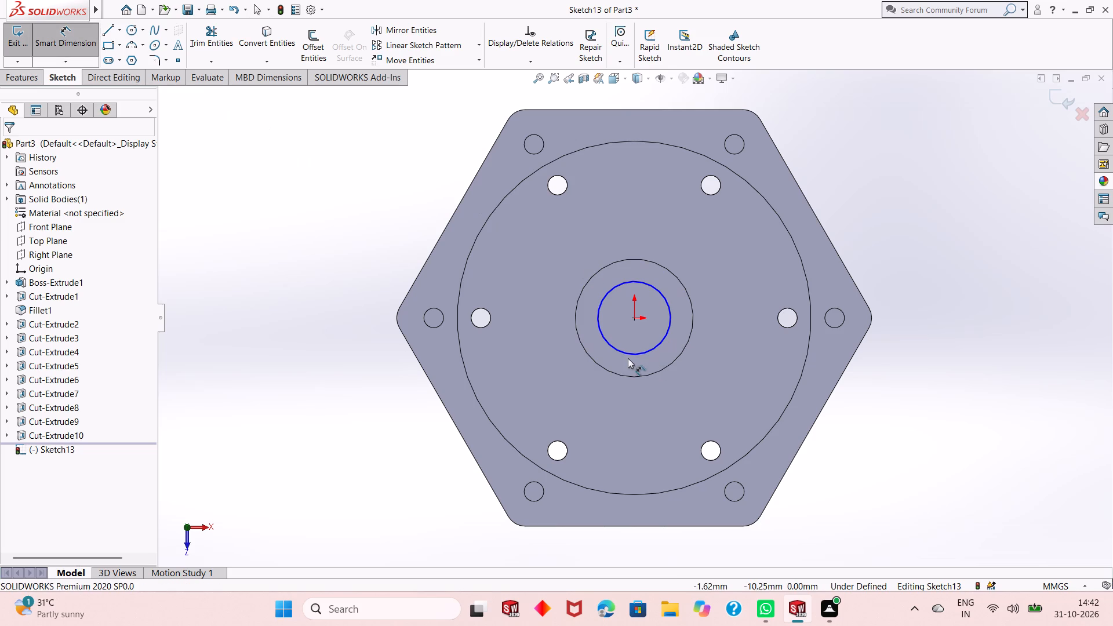
click(628, 354)
click(397, 450)
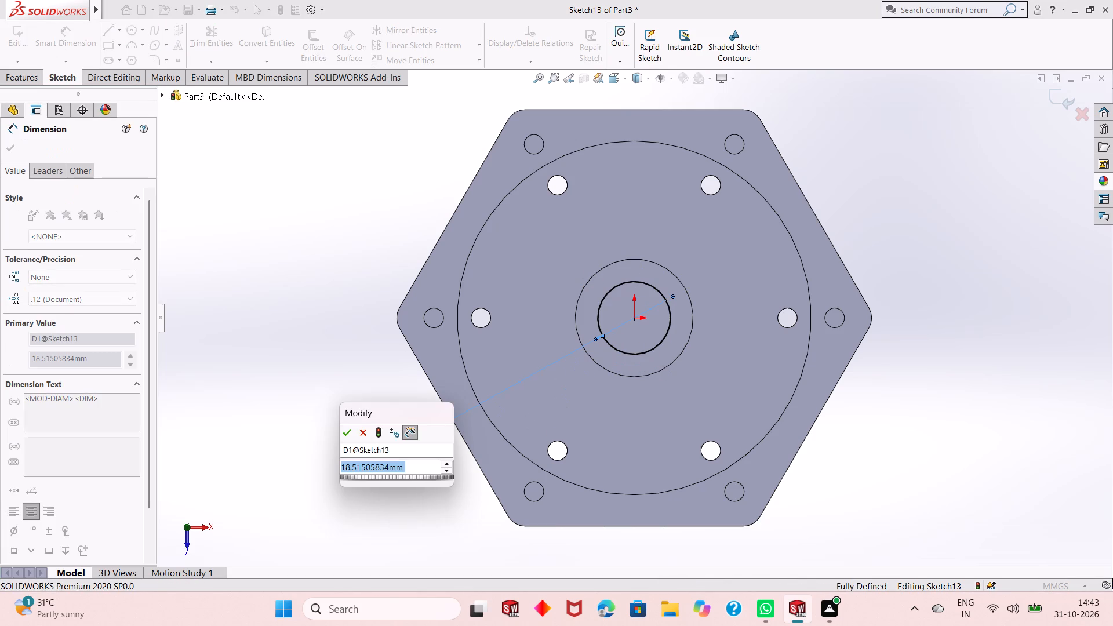
text(20)
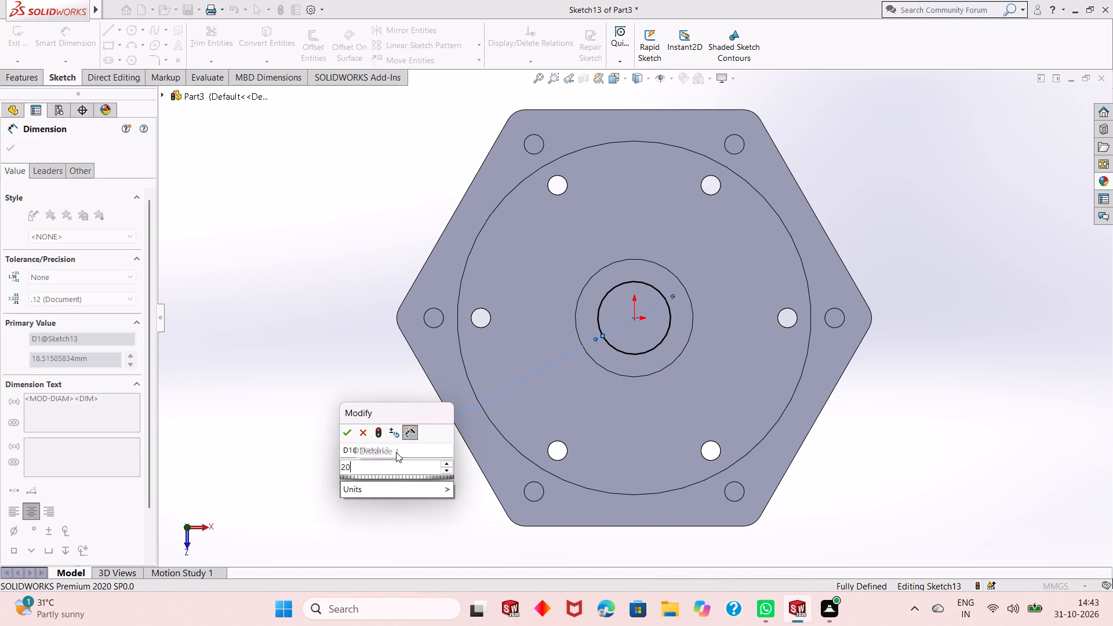
key(Return)
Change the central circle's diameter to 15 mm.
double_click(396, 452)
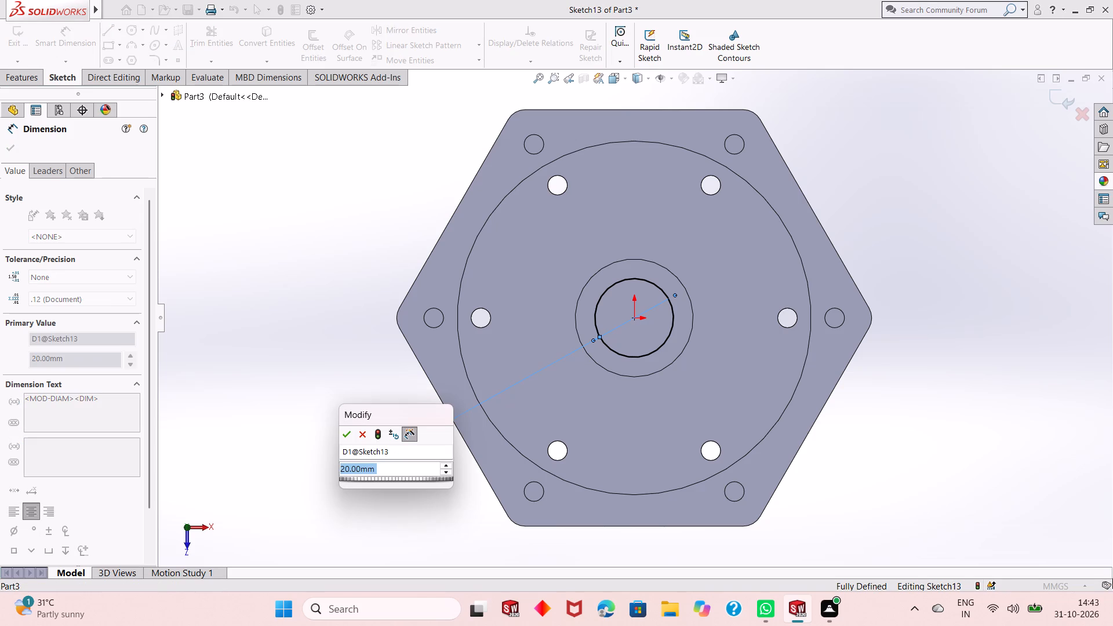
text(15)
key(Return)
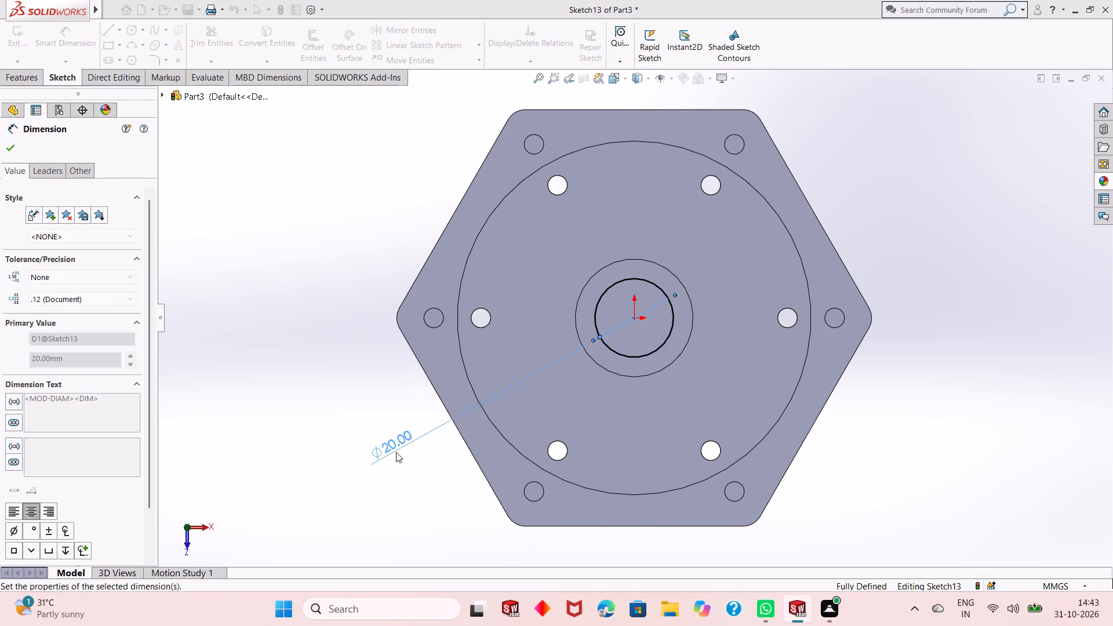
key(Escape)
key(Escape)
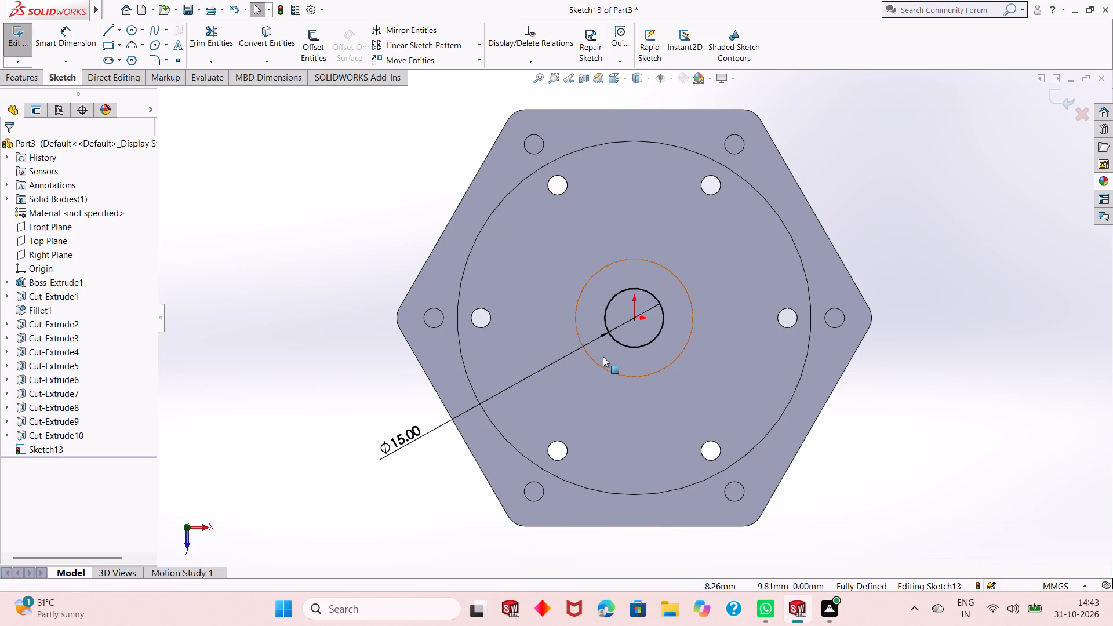
Set the diameter of the circle in the recess to 16 mm.
middle_drag(632, 364, 624, 311)
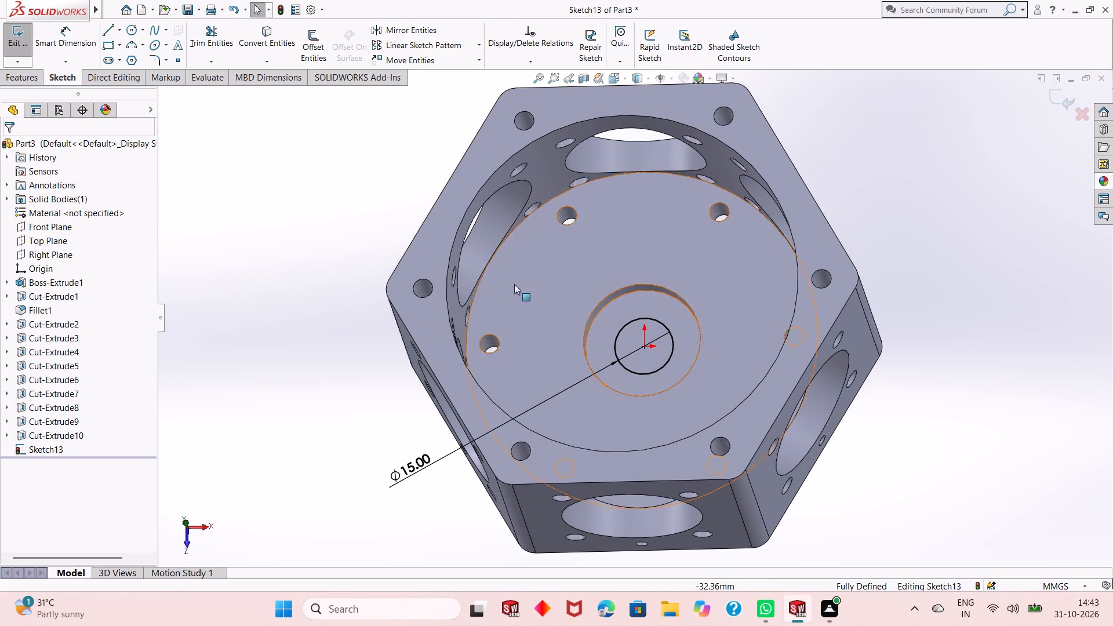
double_click(409, 474)
text(16)
key(Return)
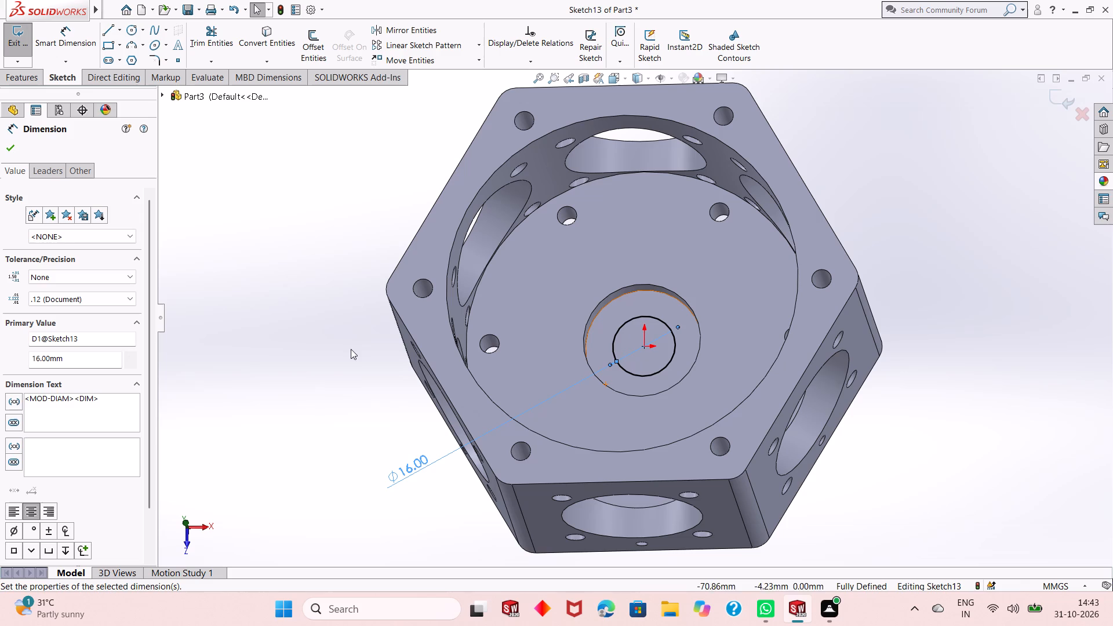
click(3, 150)
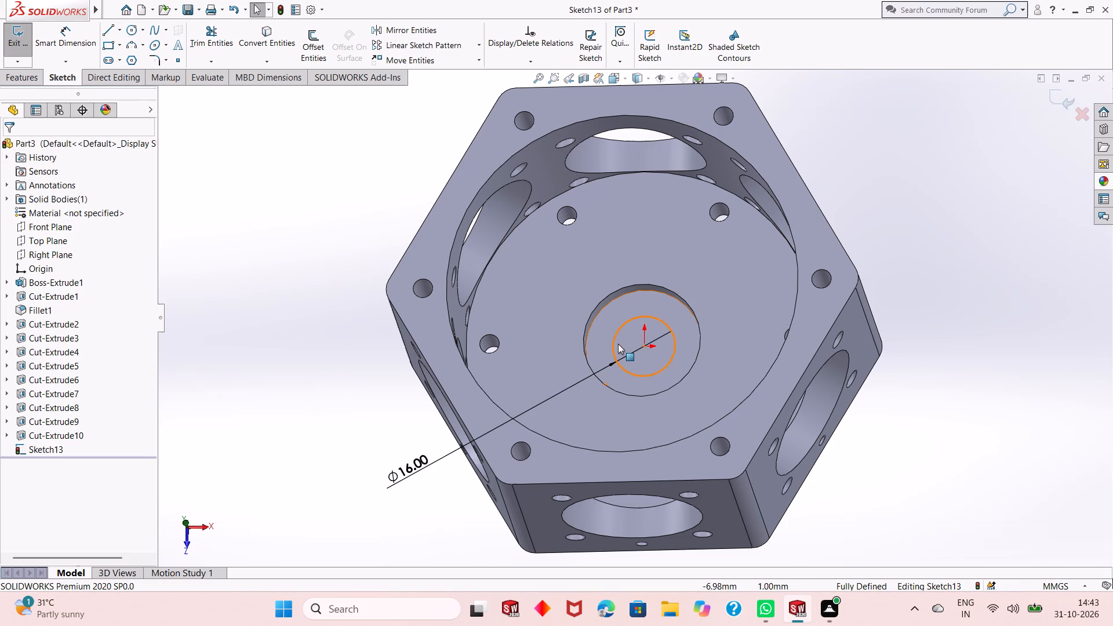
Cut the 16 mm circle through the remaining floor with a blind Extruded Cut 5 mm deep.
key(ctrl+8)
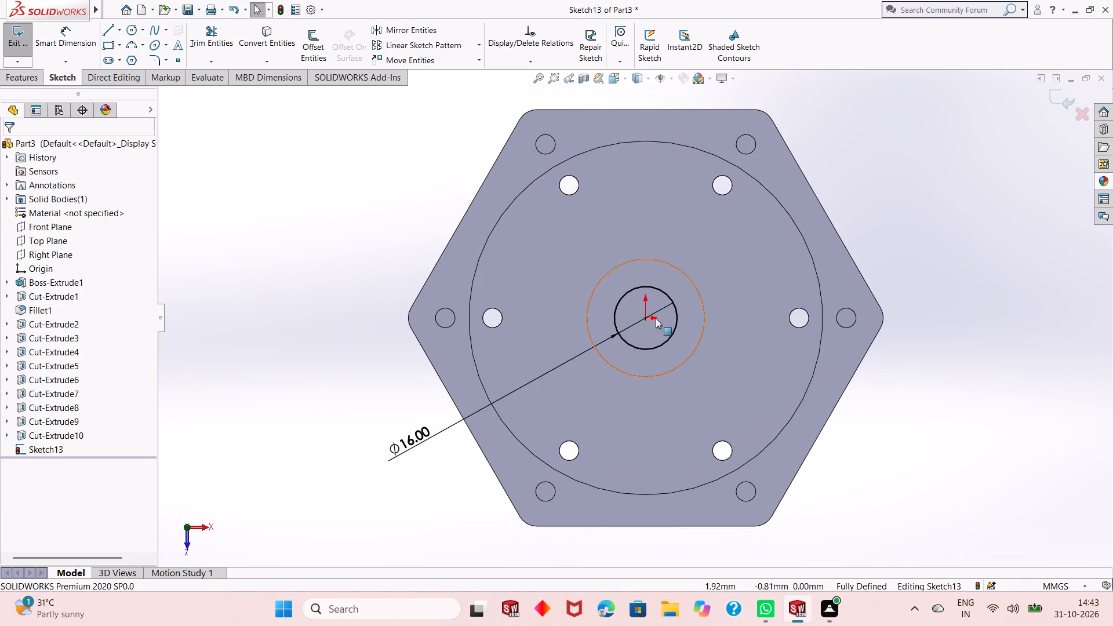
scroll(665, 308, down, 1)
key(Escape)
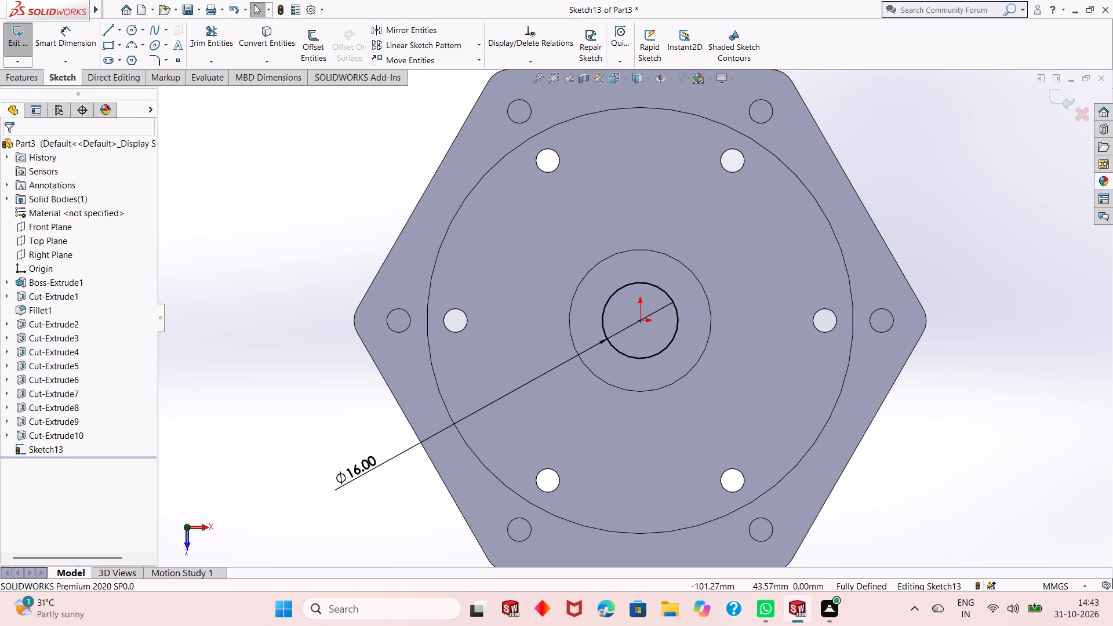
click(33, 78)
click(199, 53)
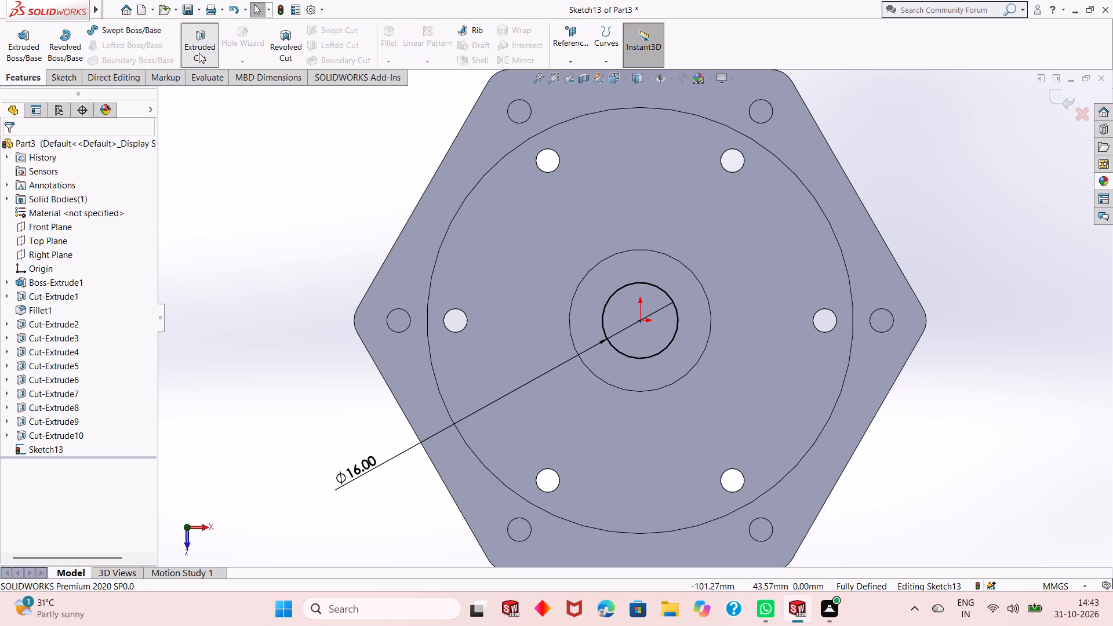
middle_drag(587, 427, 603, 252)
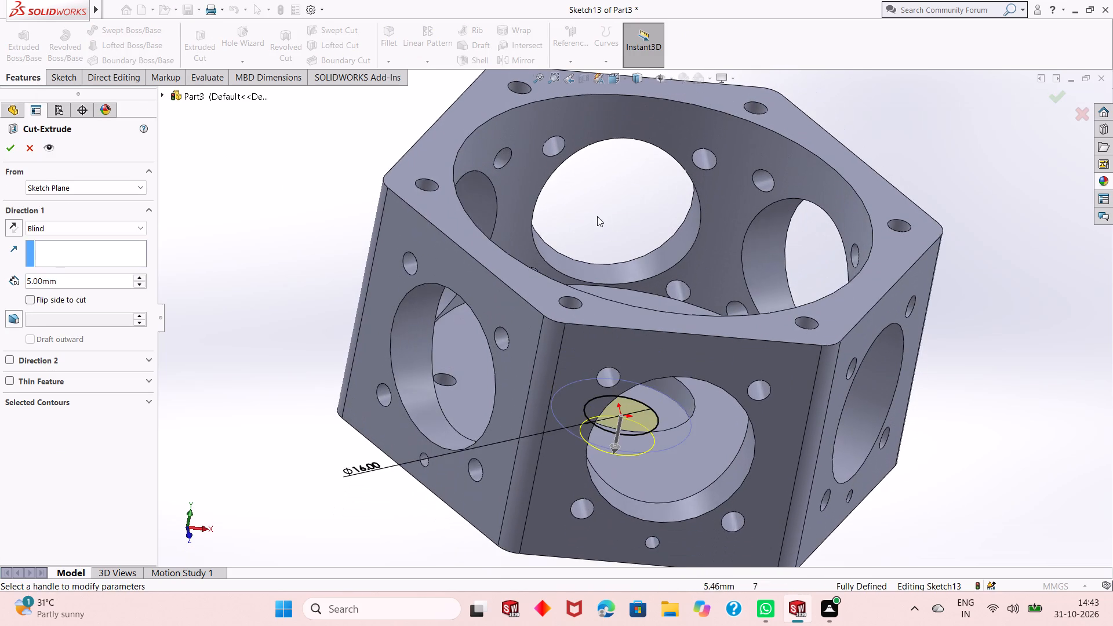
scroll(682, 392, up, 1)
middle_drag(614, 504, 624, 352)
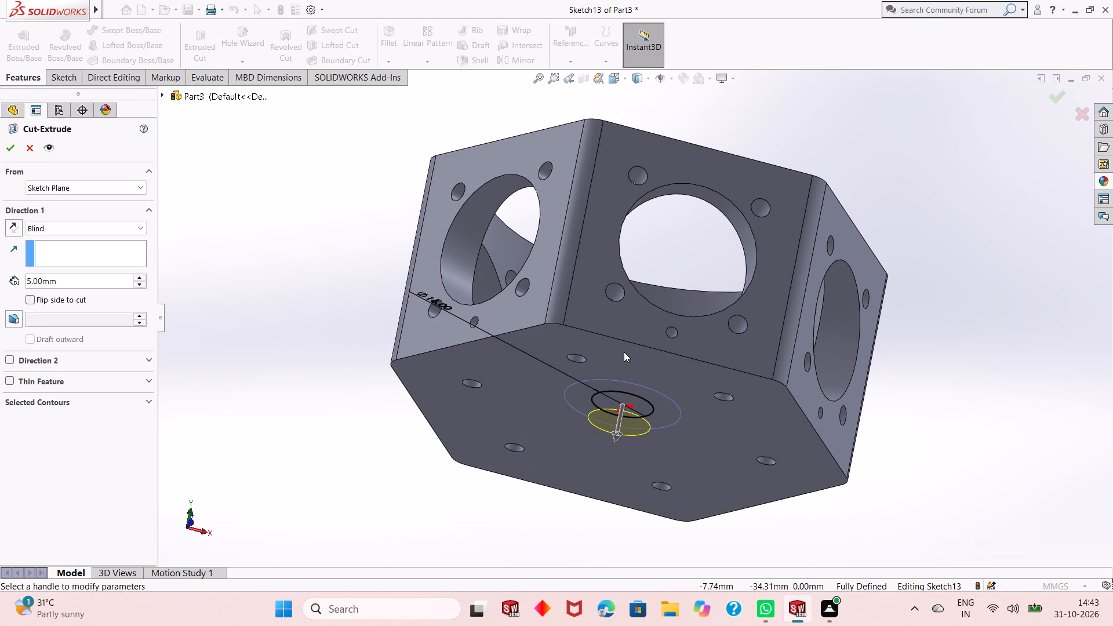
middle_drag(624, 352, 642, 400)
scroll(642, 400, up, 2)
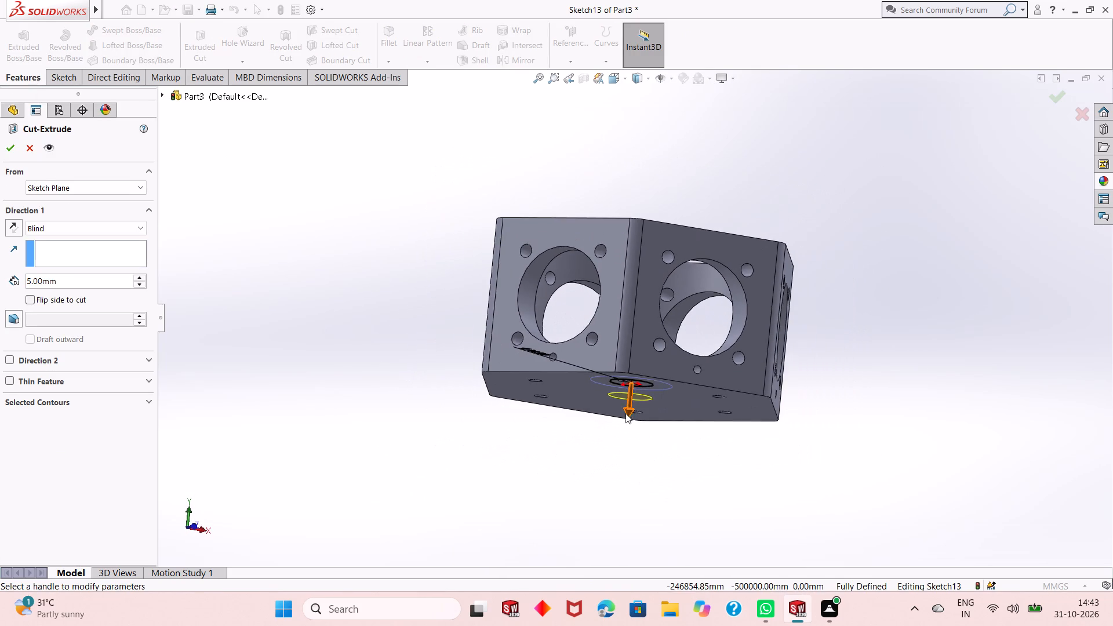
scroll(638, 384, down, 7)
scroll(639, 384, up, 1)
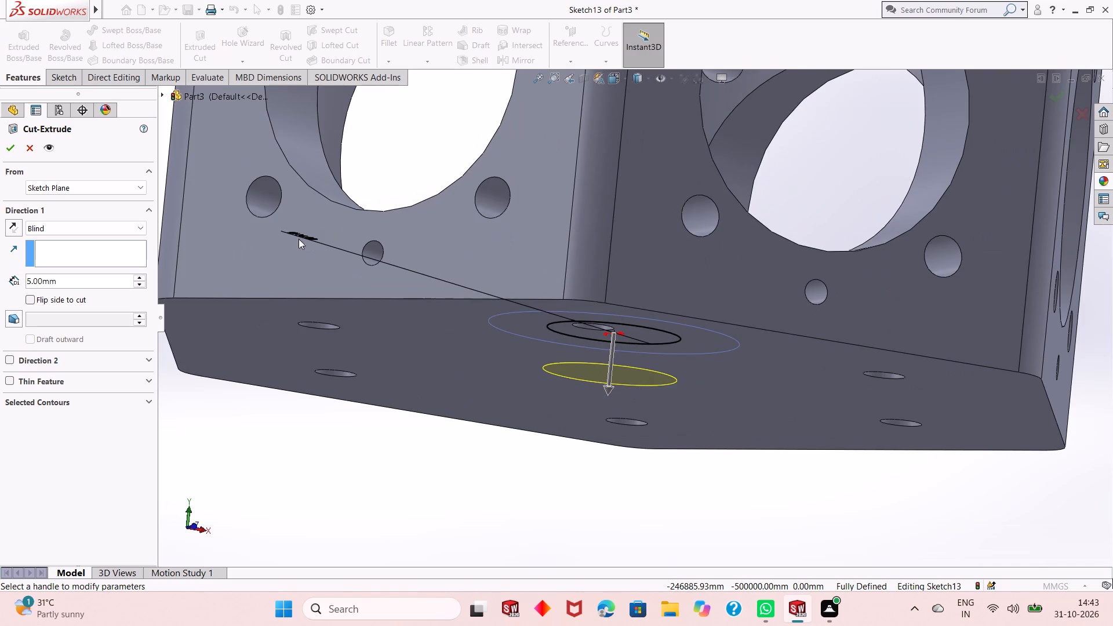
click(11, 148)
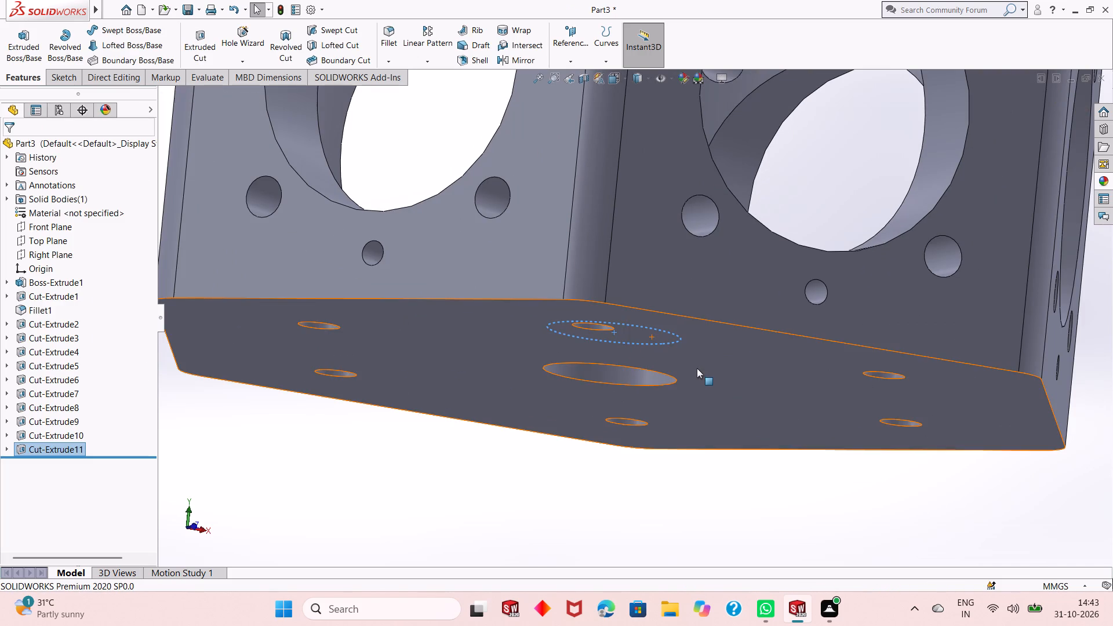
Examine the stepped central hole from below and from inside the housing.
scroll(697, 370, up, 2)
key(Escape)
middle_drag(726, 420, 734, 354)
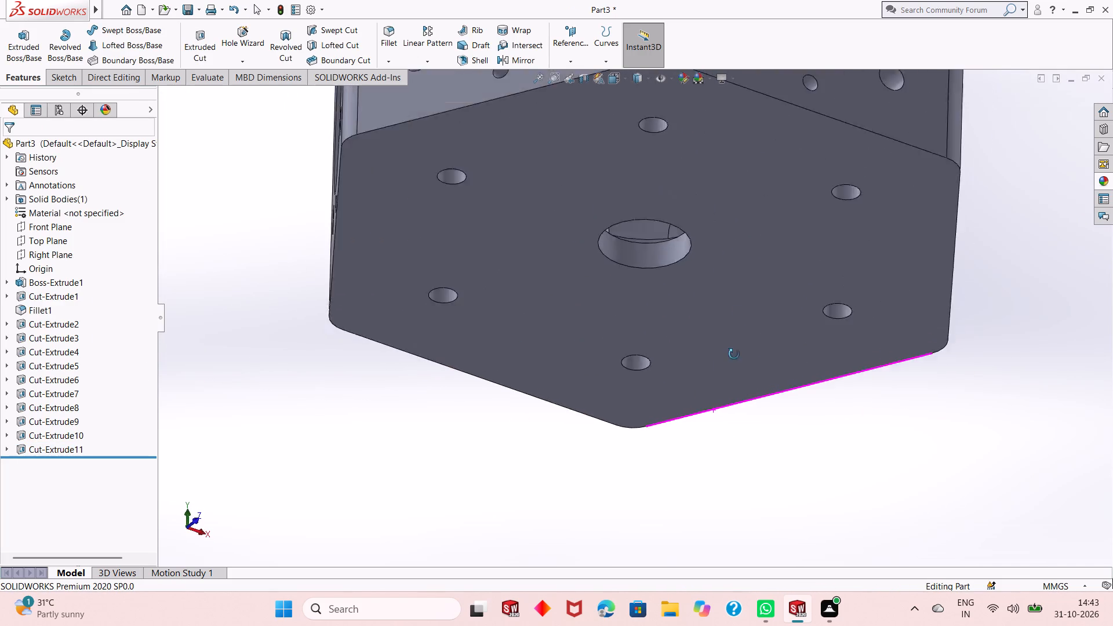
middle_drag(734, 354, 703, 496)
scroll(703, 496, up, 2)
middle_drag(611, 327, 613, 440)
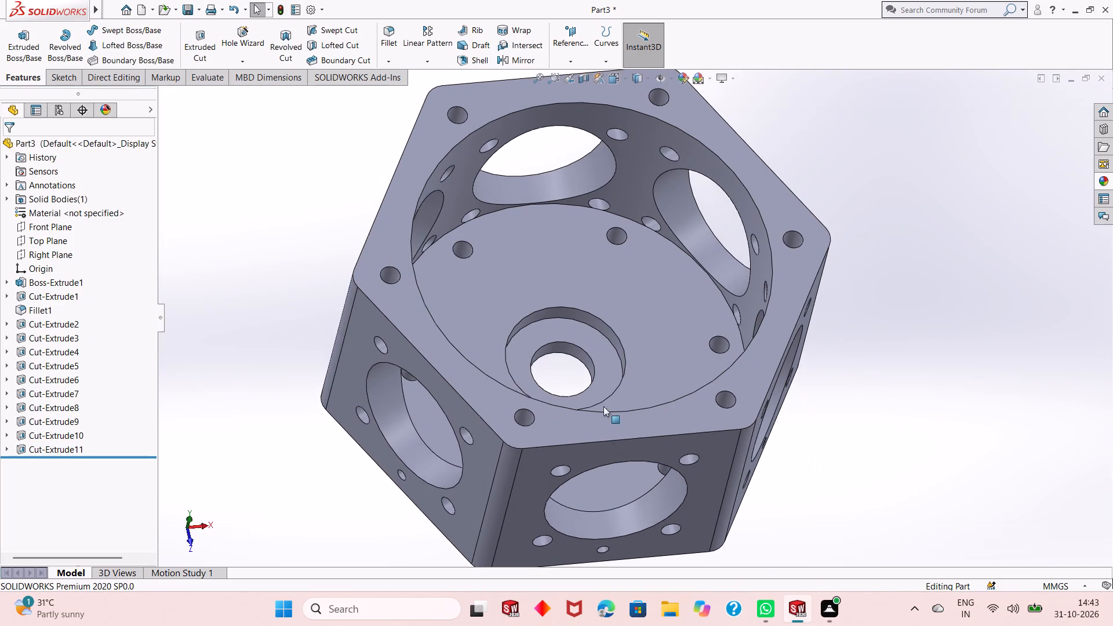
scroll(578, 363, down, 2)
scroll(596, 392, up, 2)
middle_drag(599, 378, 600, 417)
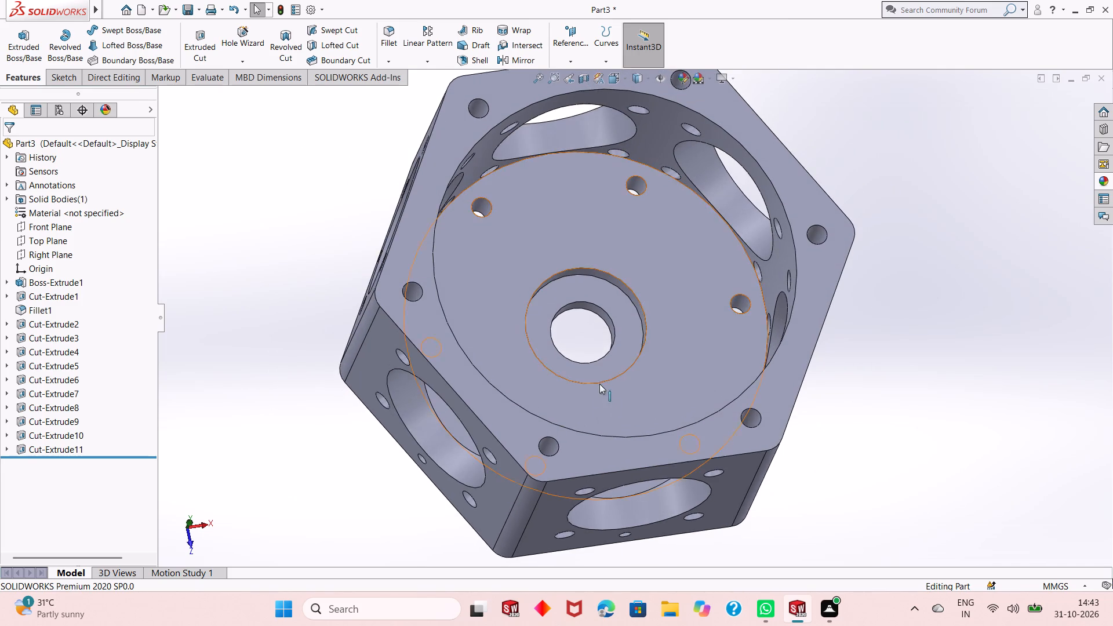
scroll(599, 335, down, 3)
scroll(599, 334, up, 2)
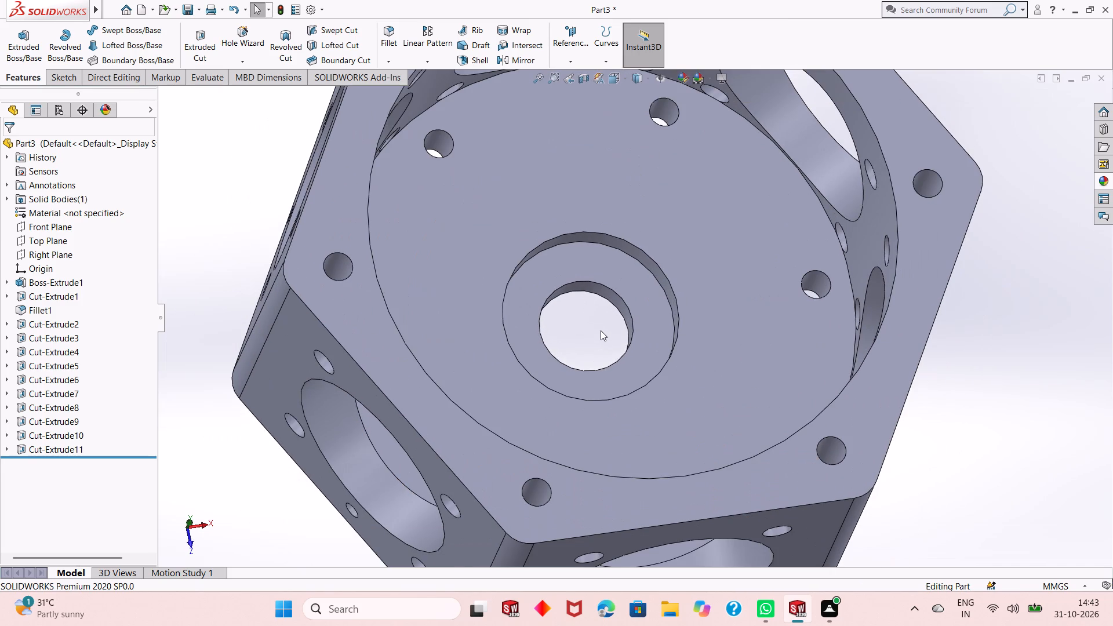
scroll(601, 330, up, 1)
middle_drag(601, 328, 612, 296)
scroll(612, 295, down, 1)
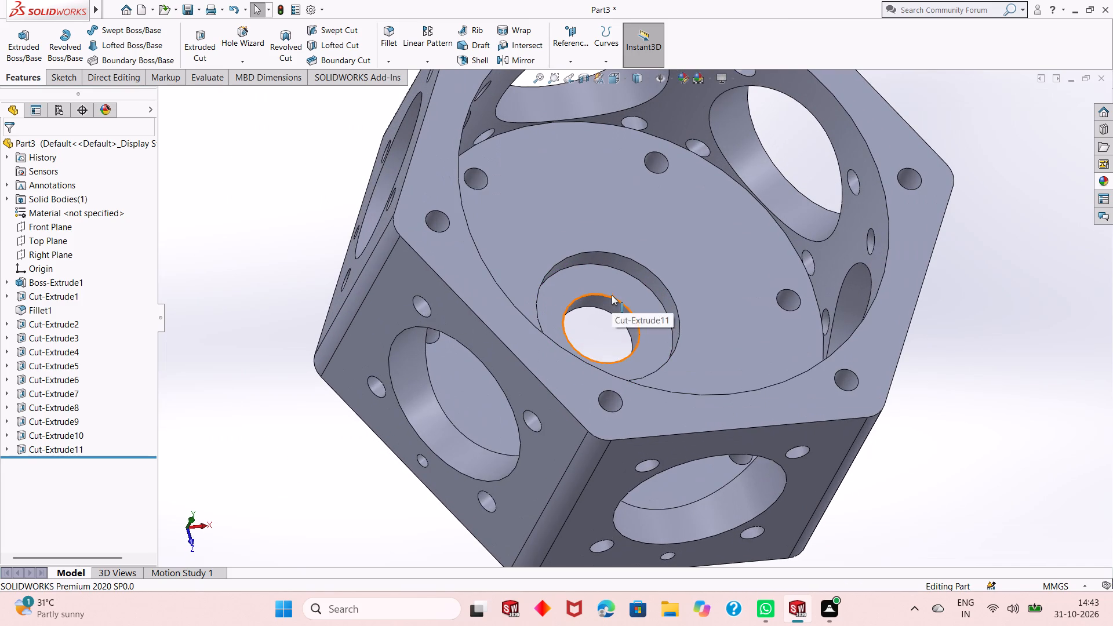
scroll(613, 324, up, 2)
key(Escape)
key(Escape)
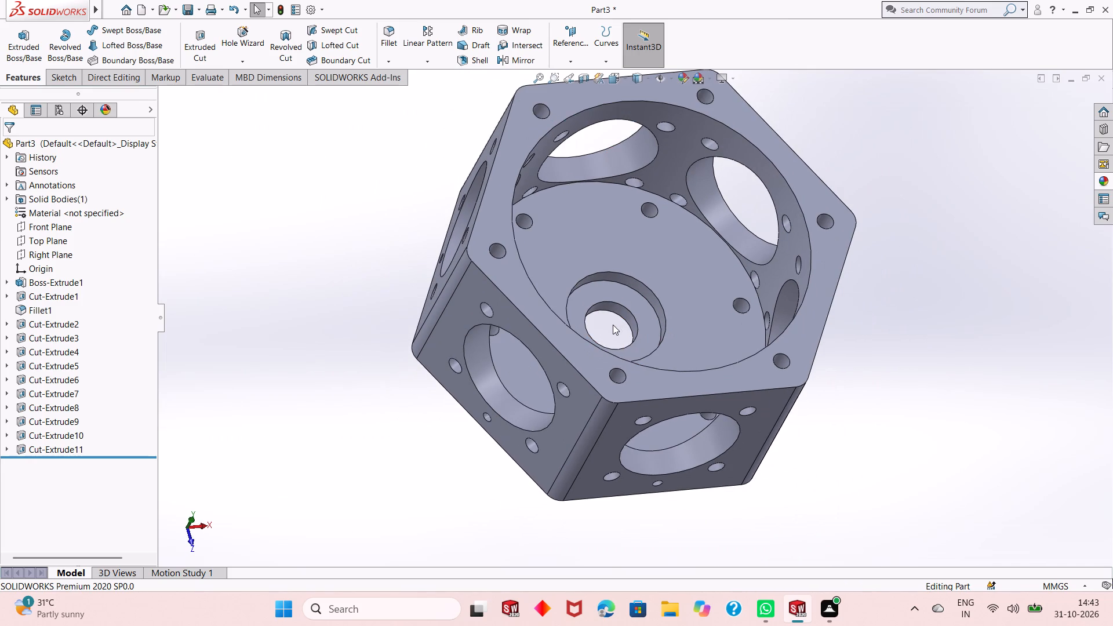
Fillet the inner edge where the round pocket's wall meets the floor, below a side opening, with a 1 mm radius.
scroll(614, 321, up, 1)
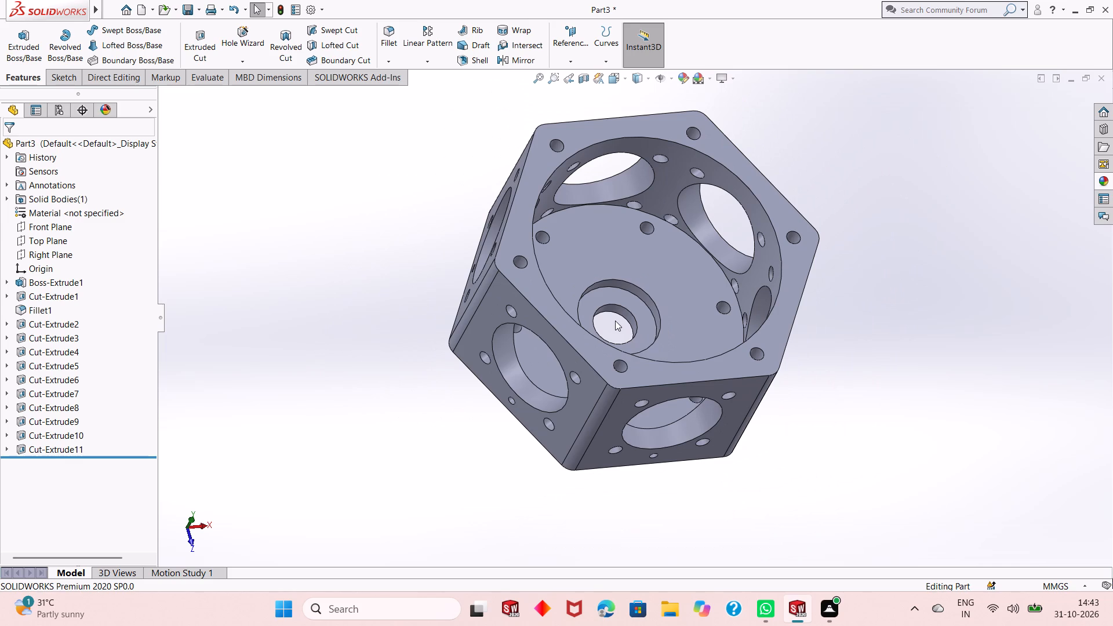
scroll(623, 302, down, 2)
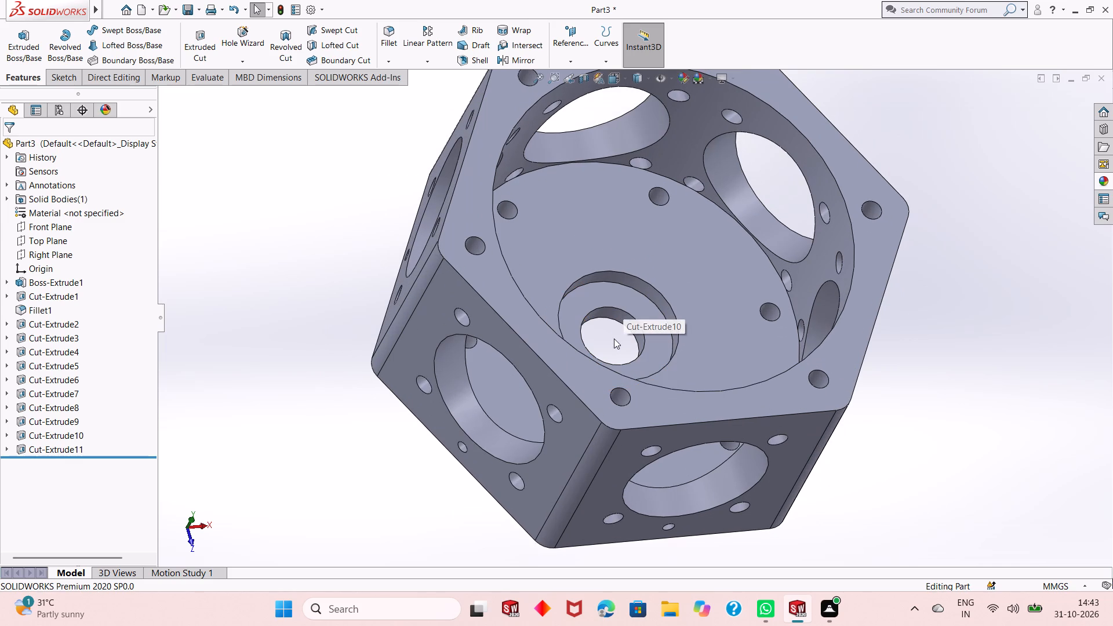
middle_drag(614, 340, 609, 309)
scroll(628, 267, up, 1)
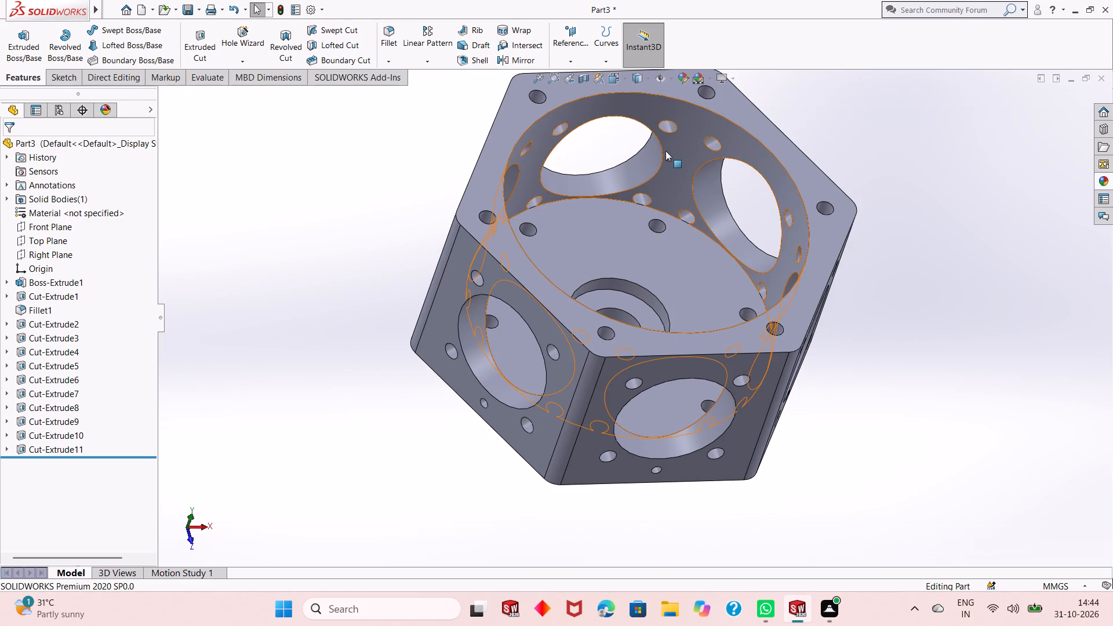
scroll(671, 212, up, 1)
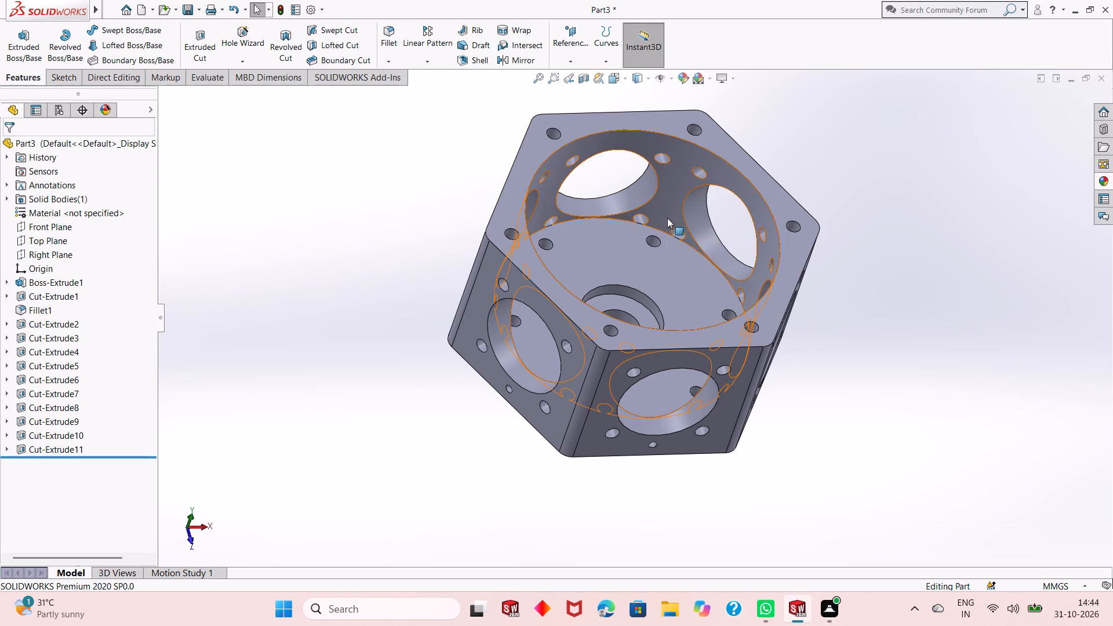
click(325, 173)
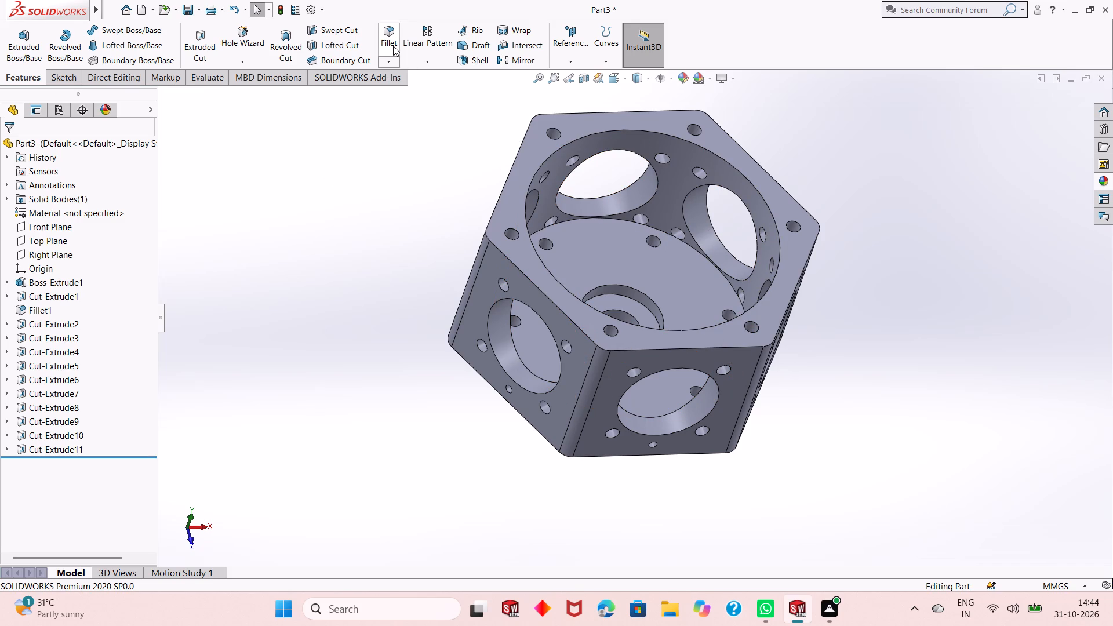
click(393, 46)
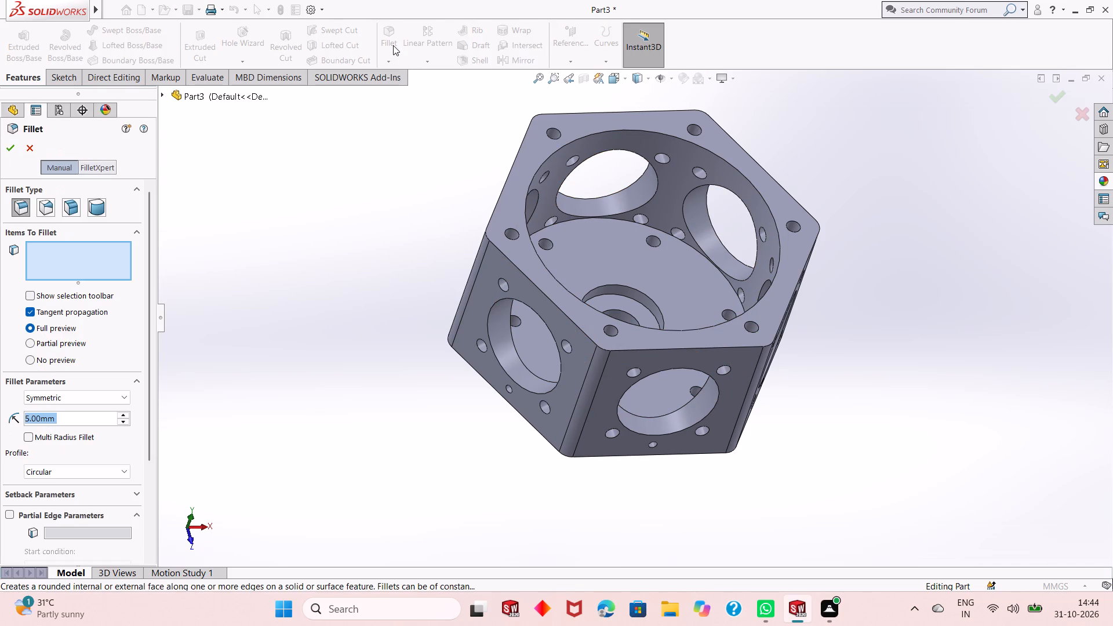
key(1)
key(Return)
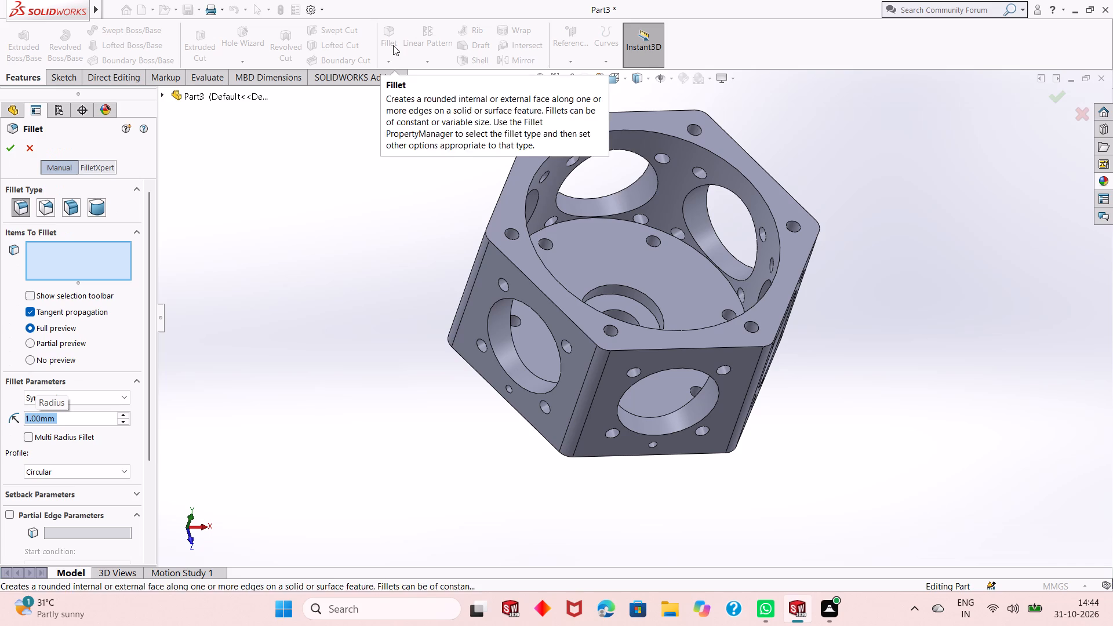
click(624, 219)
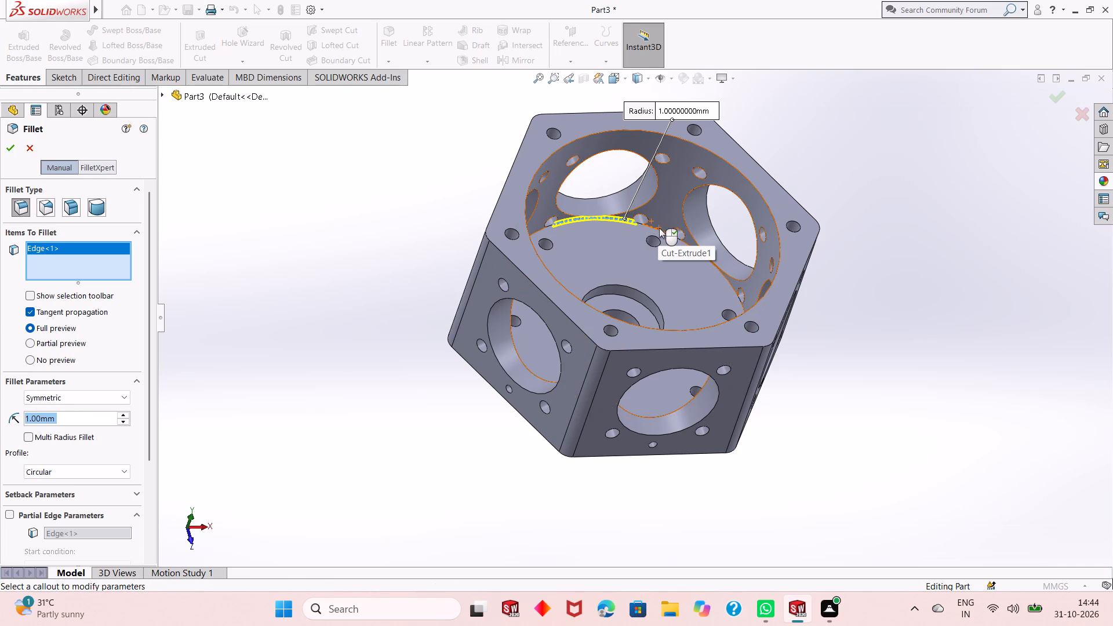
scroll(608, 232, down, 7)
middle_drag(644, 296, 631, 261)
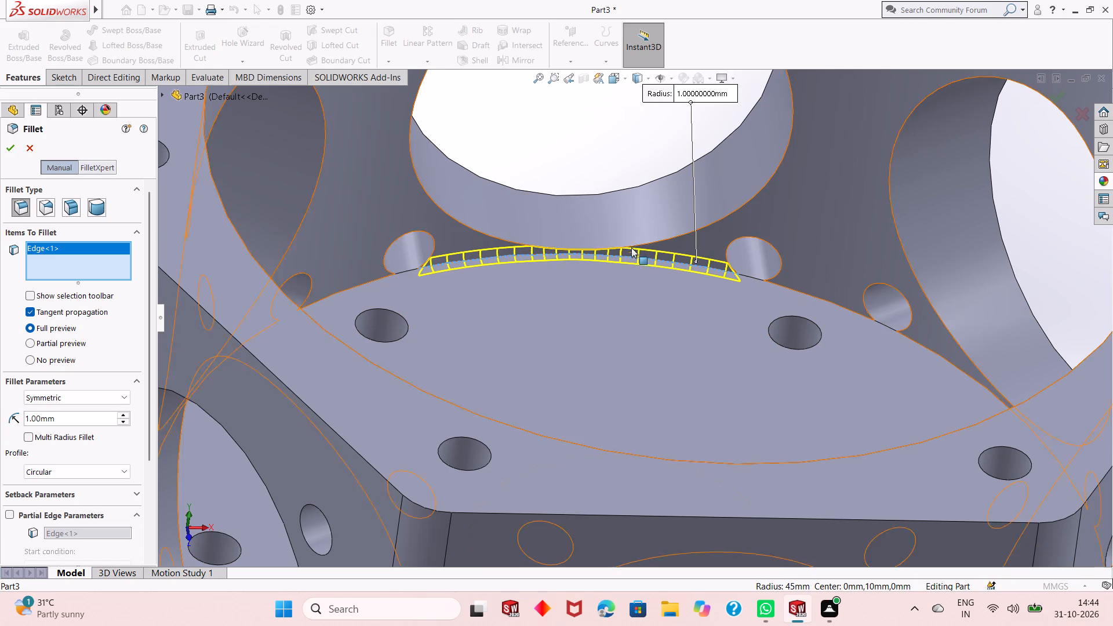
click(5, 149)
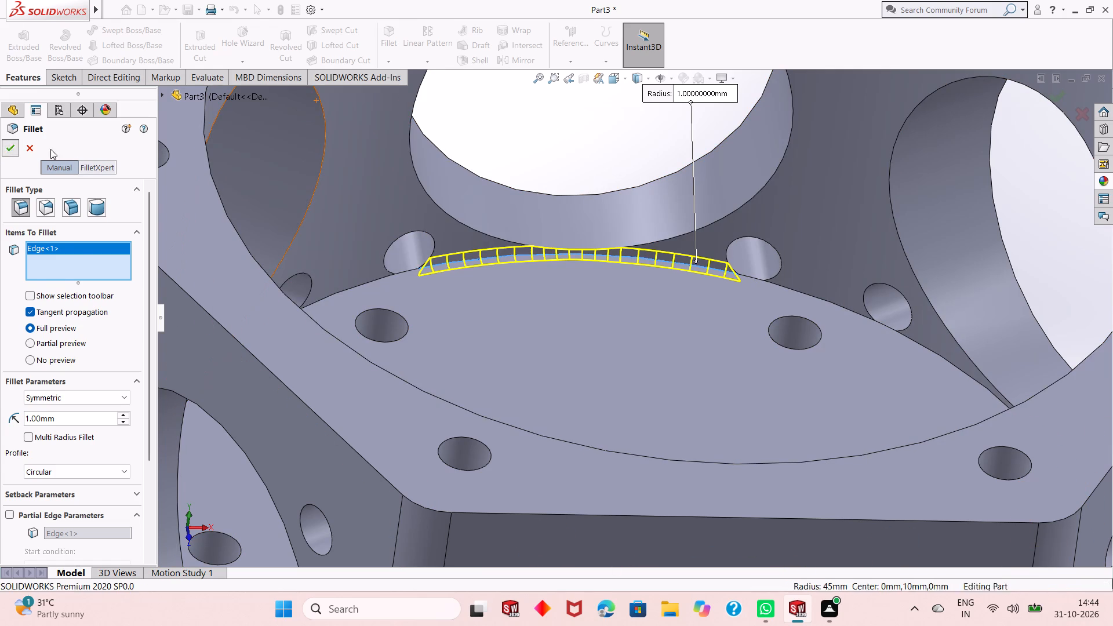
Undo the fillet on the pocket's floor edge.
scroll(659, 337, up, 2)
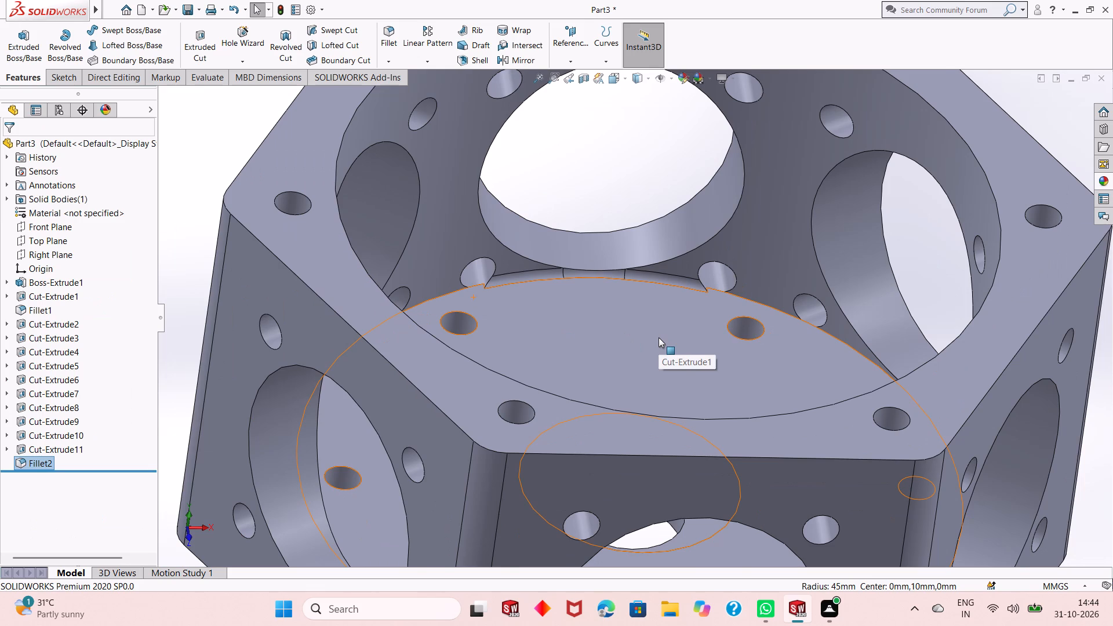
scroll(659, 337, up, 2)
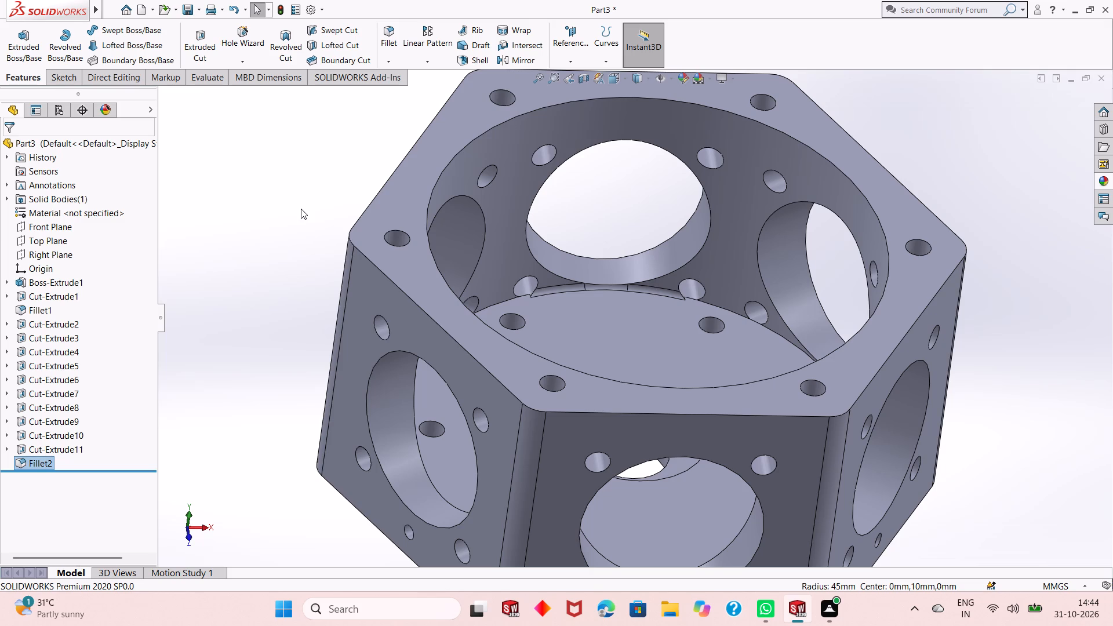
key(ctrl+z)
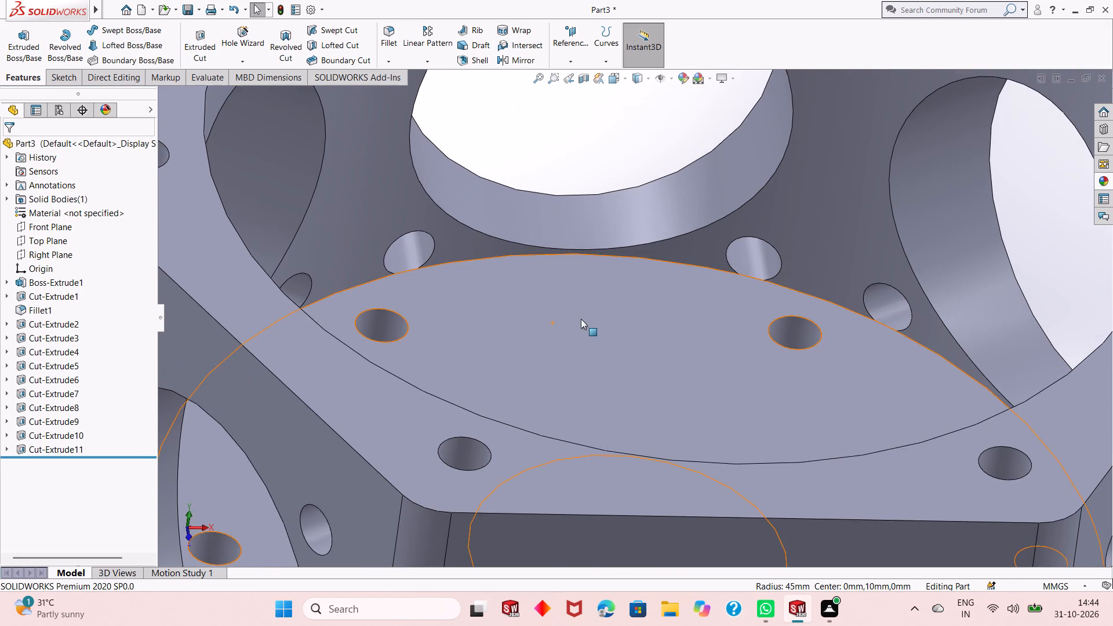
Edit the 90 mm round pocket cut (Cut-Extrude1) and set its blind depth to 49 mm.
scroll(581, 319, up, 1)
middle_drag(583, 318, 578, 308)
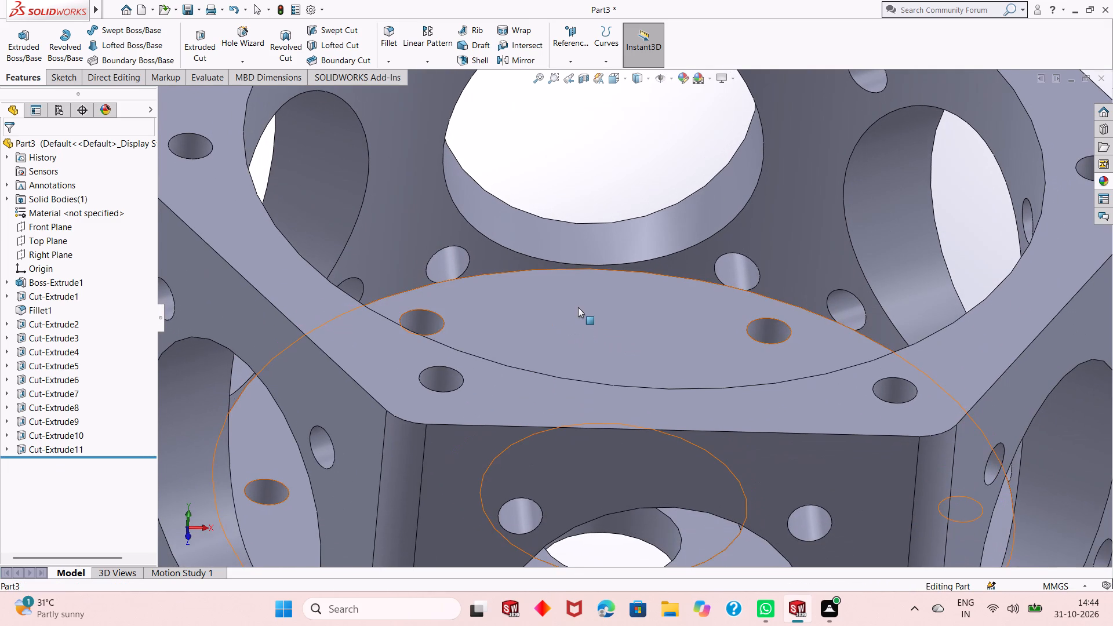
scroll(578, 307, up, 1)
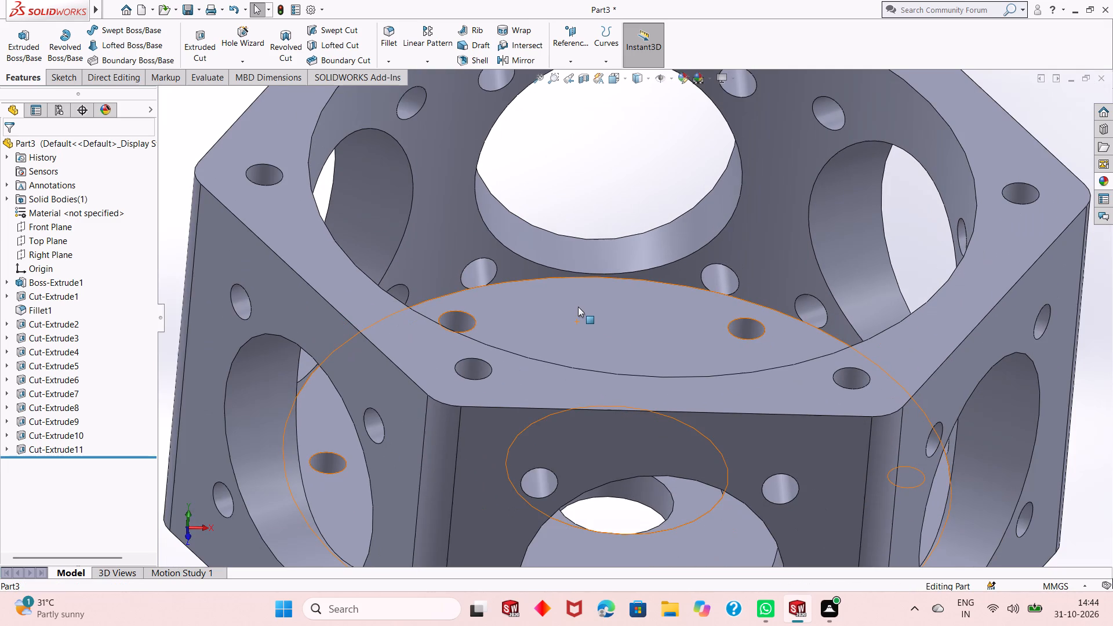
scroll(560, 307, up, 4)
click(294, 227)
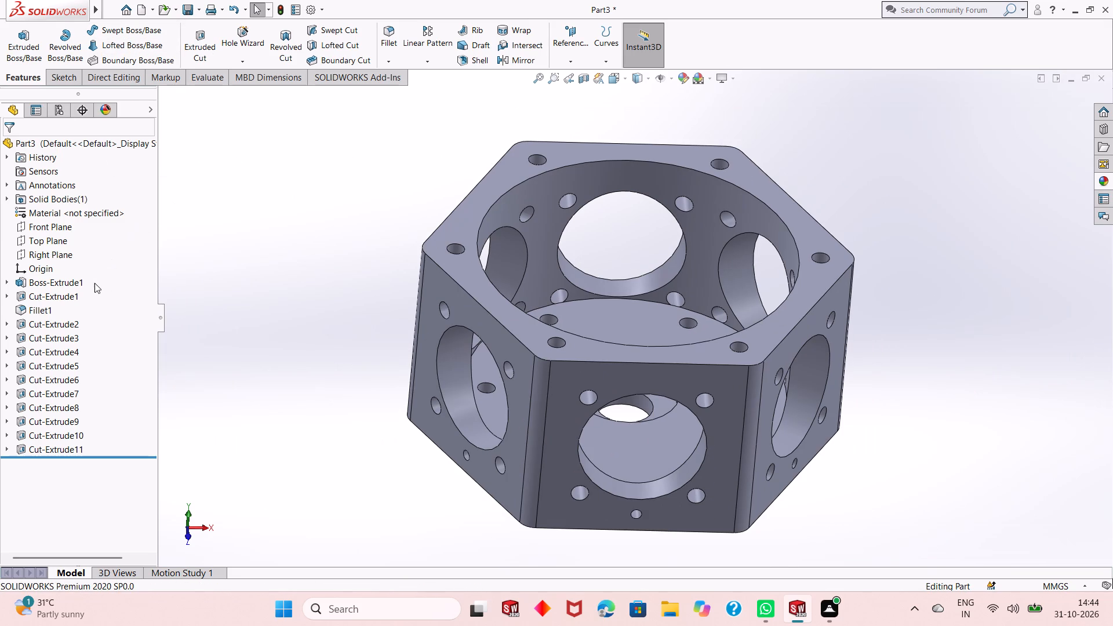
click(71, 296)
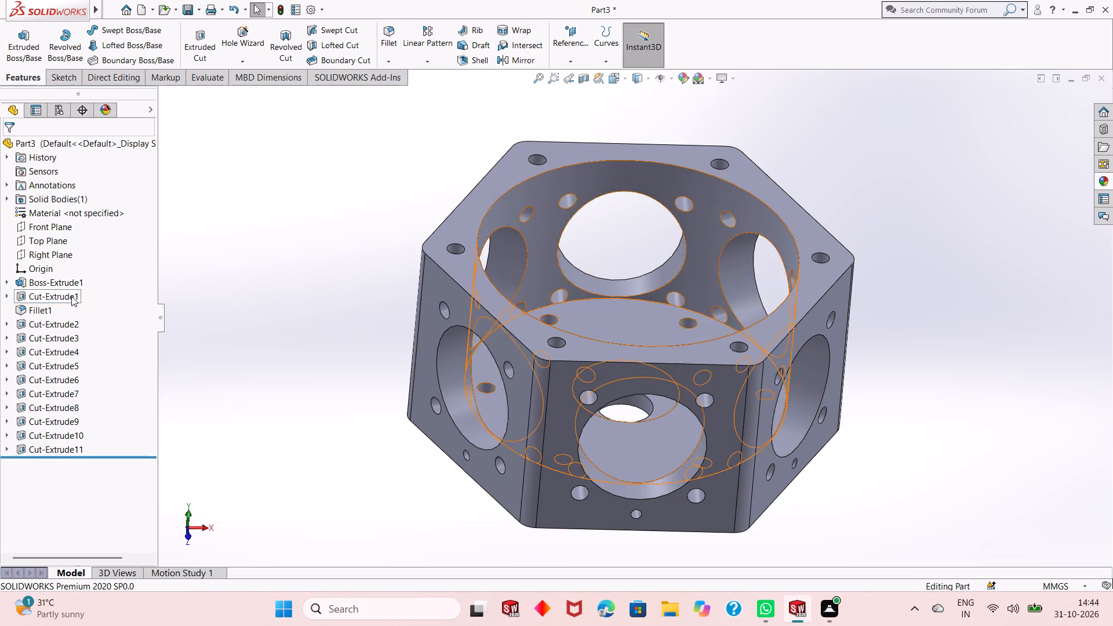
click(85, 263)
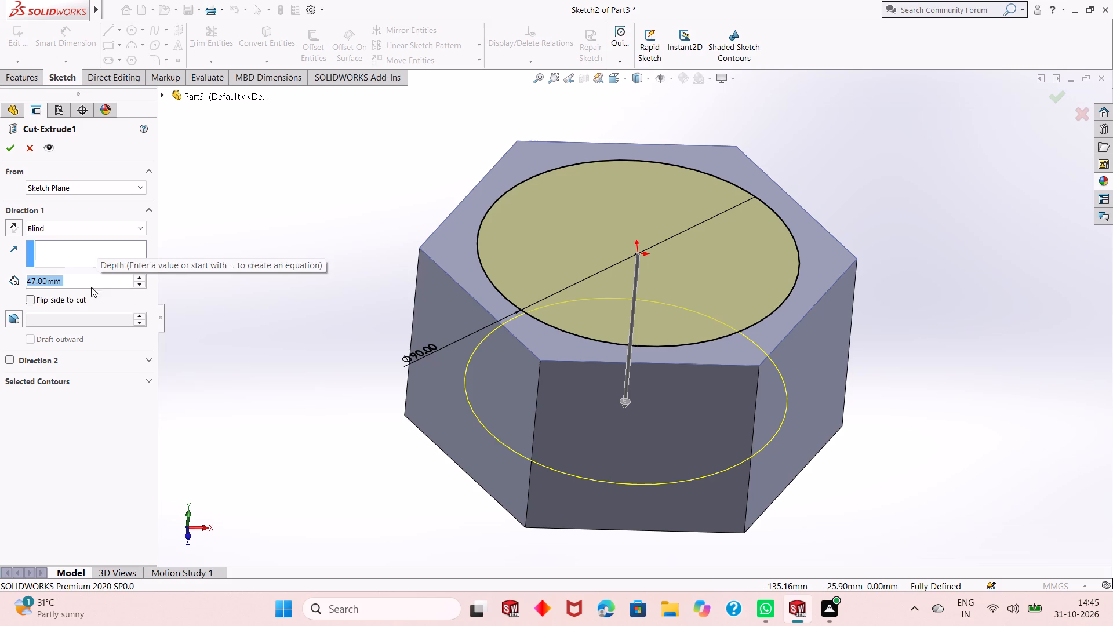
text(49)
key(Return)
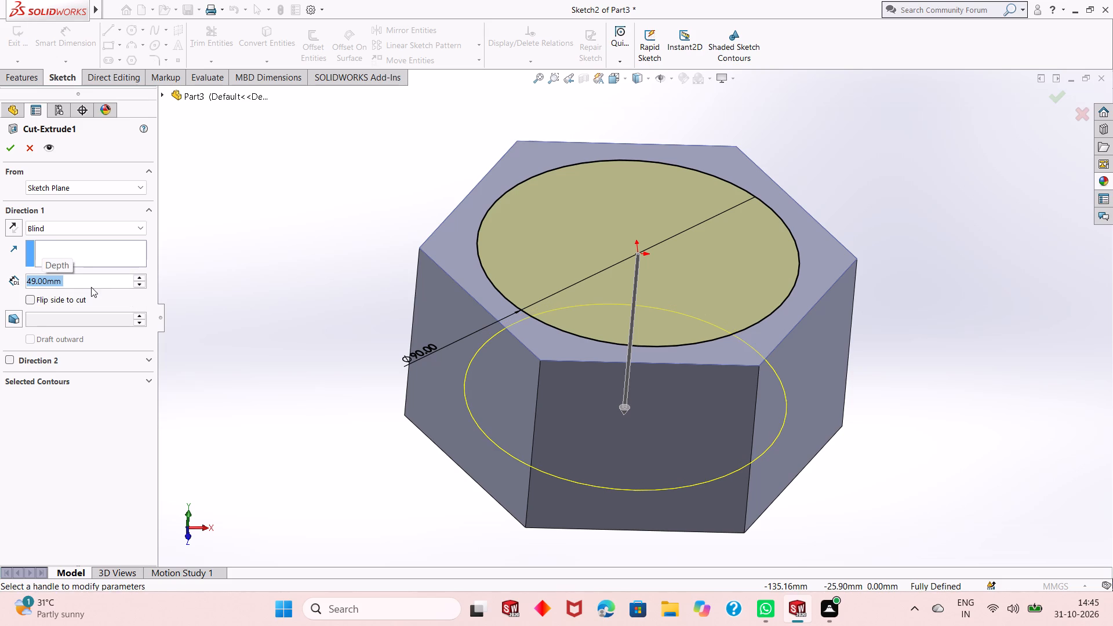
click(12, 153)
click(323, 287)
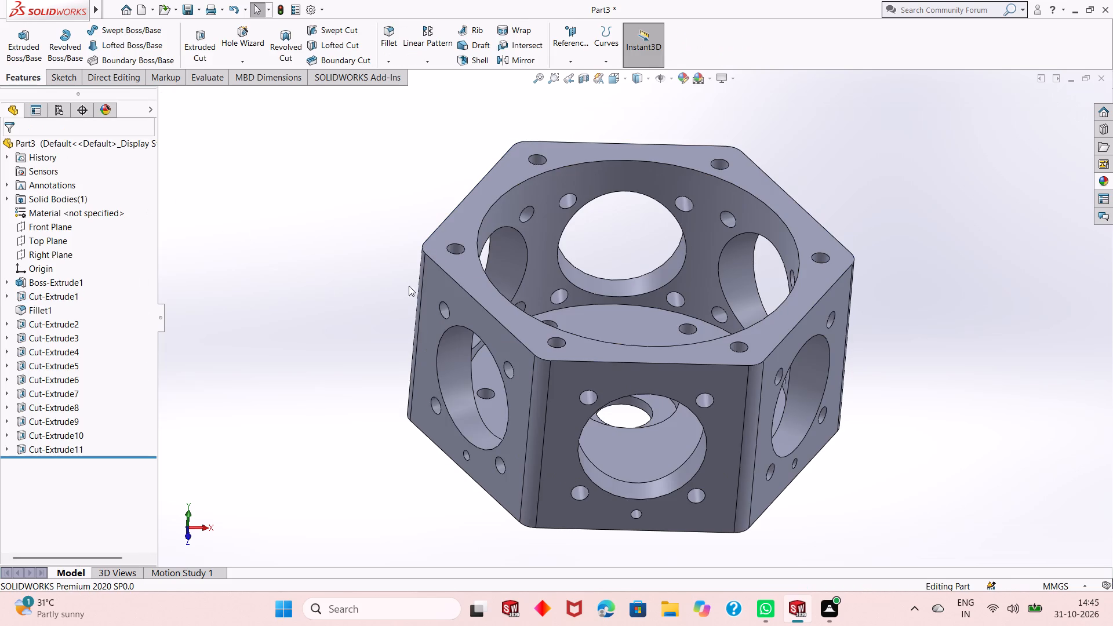
Edit the 90 mm round pocket cut (Cut-Extrude1) again and set its blind depth to 48 mm.
middle_drag(538, 258, 540, 290)
middle_drag(540, 290, 537, 232)
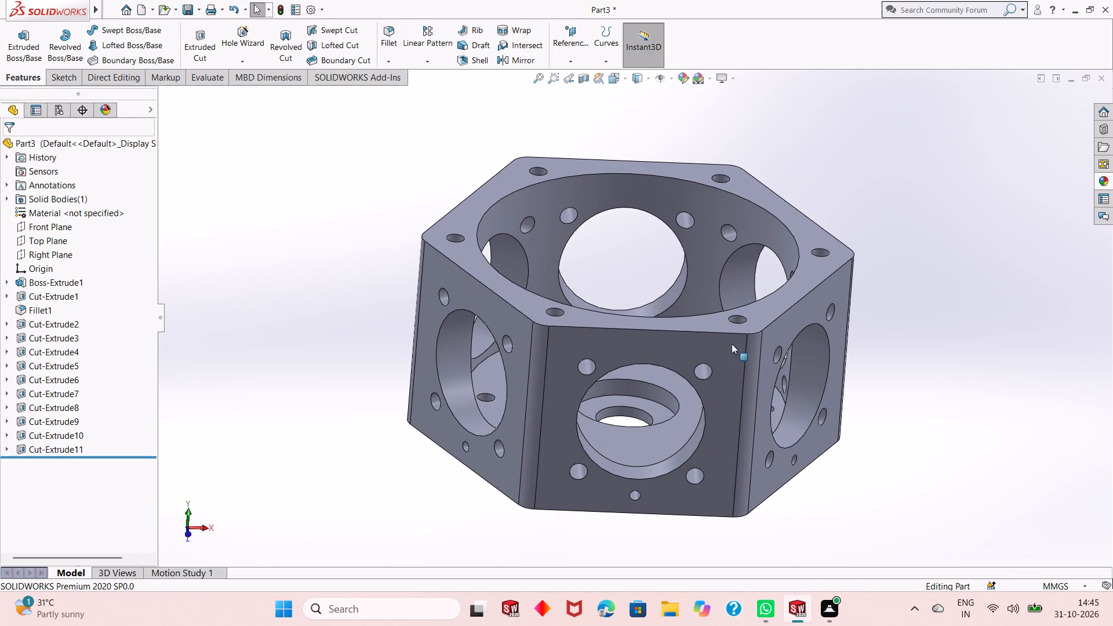
middle_drag(679, 320, 678, 364)
scroll(661, 272, down, 4)
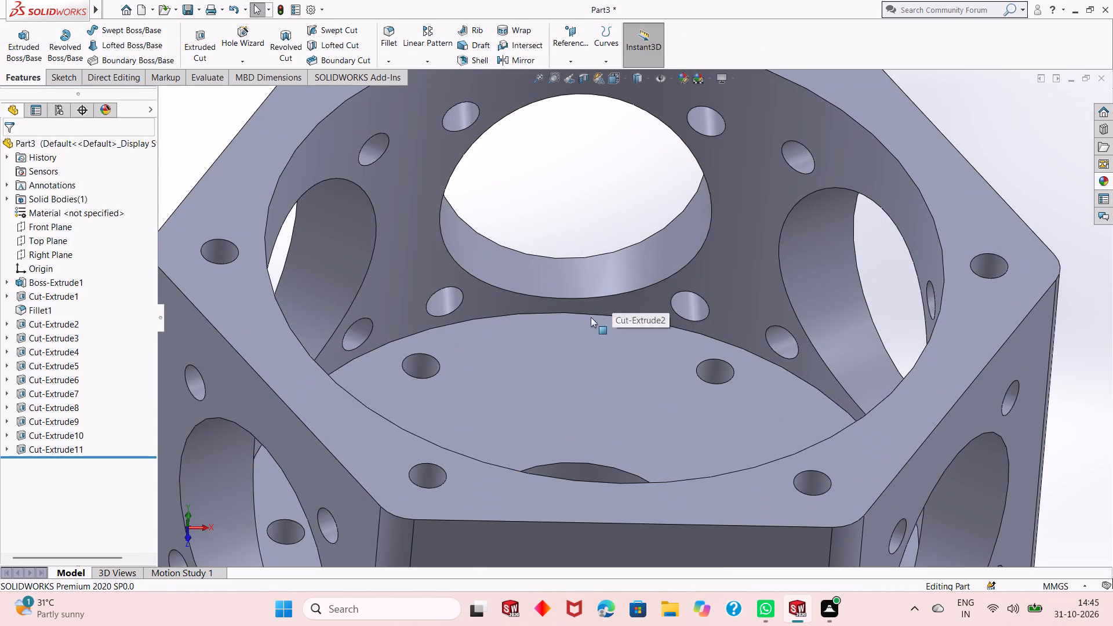
click(194, 130)
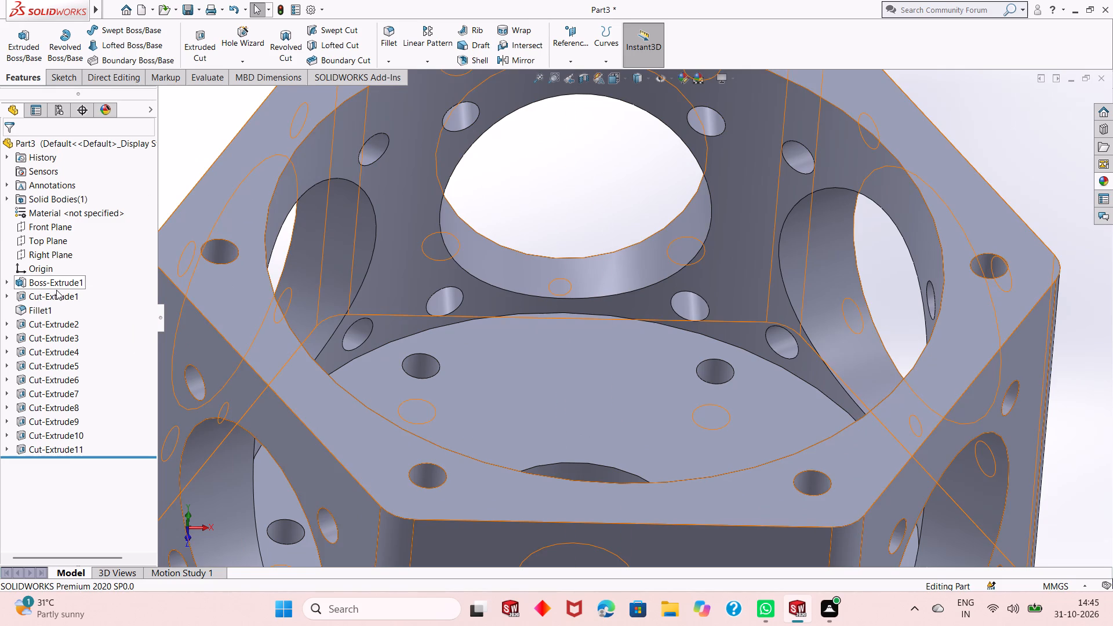
click(62, 303)
click(67, 297)
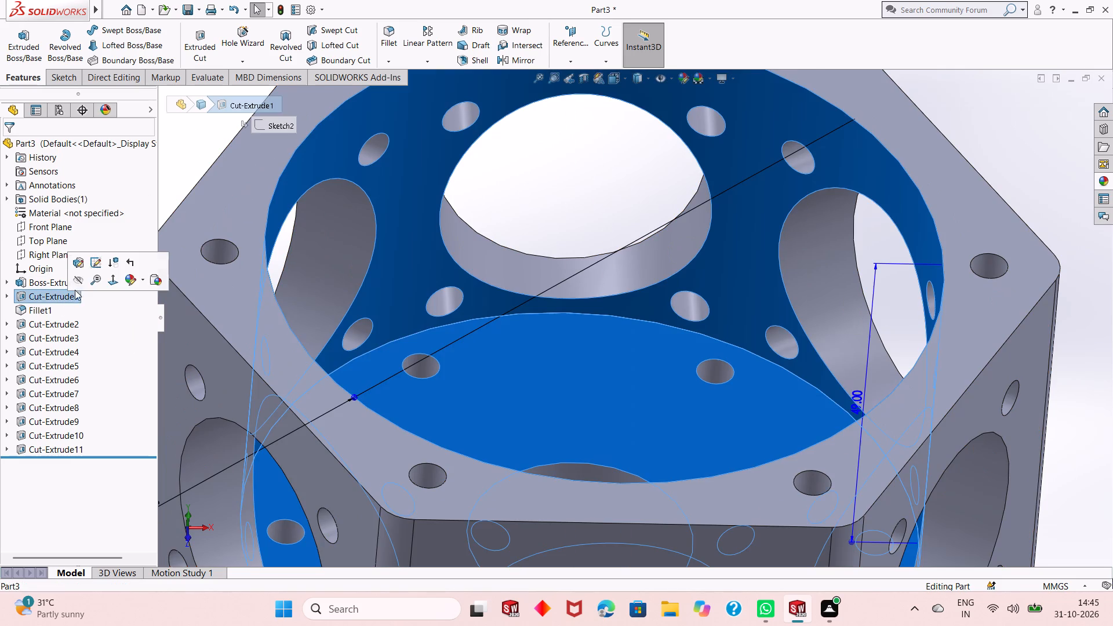
click(77, 263)
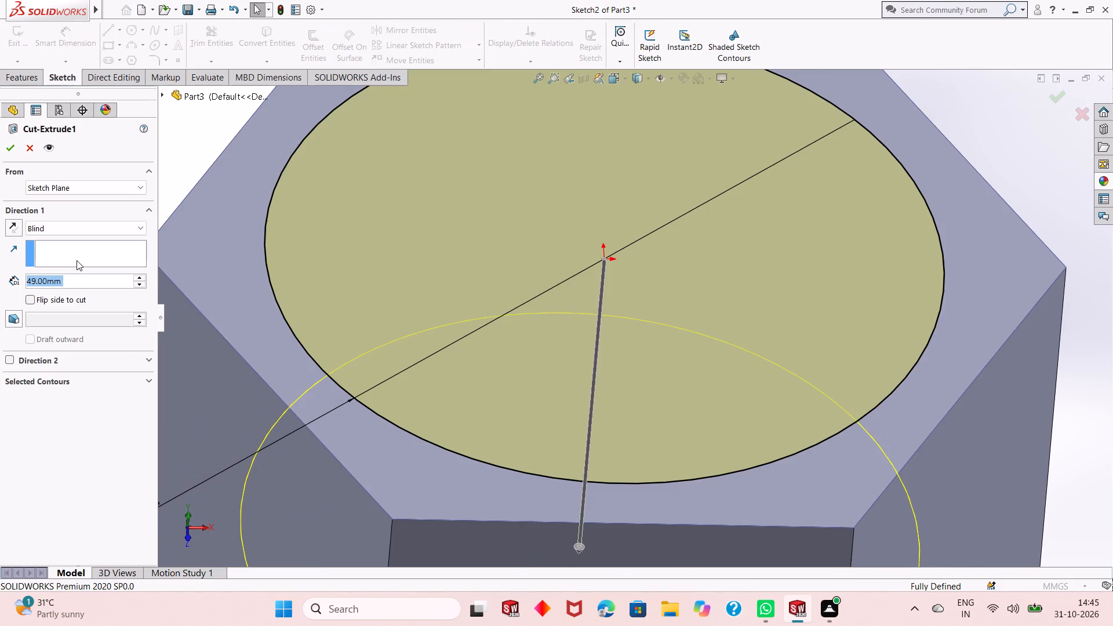
text(48)
key(Return)
scroll(303, 276, up, 1)
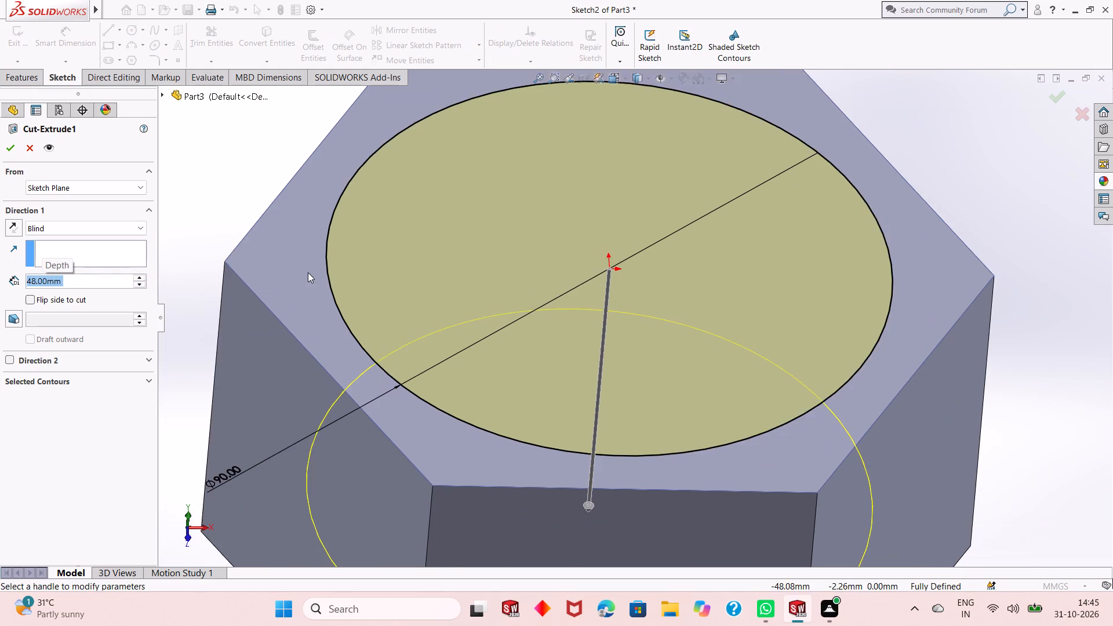
scroll(308, 272, up, 1)
click(12, 149)
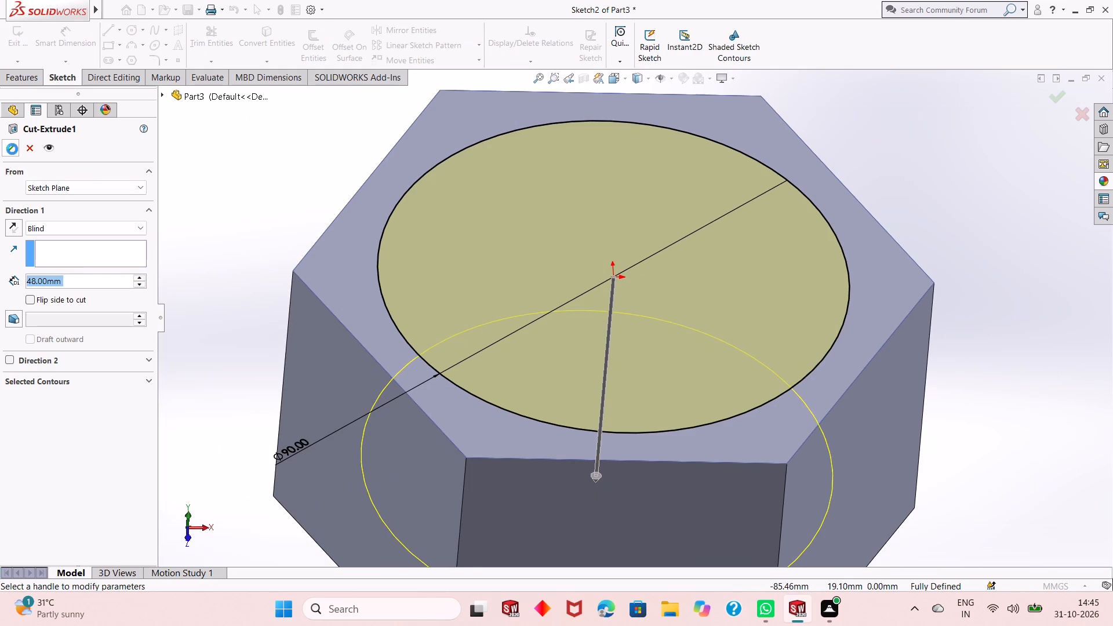
Fillet the inner edge where the round pocket's wall meets its floor with a 1 mm radius.
middle_drag(549, 312, 550, 301)
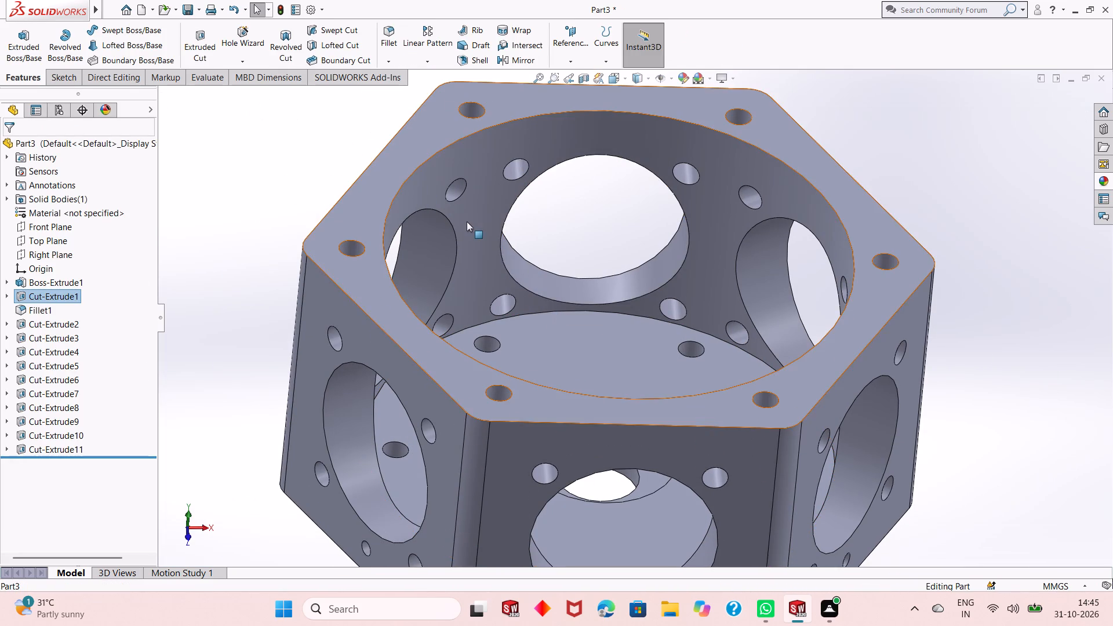
click(390, 37)
middle_drag(589, 336, 609, 291)
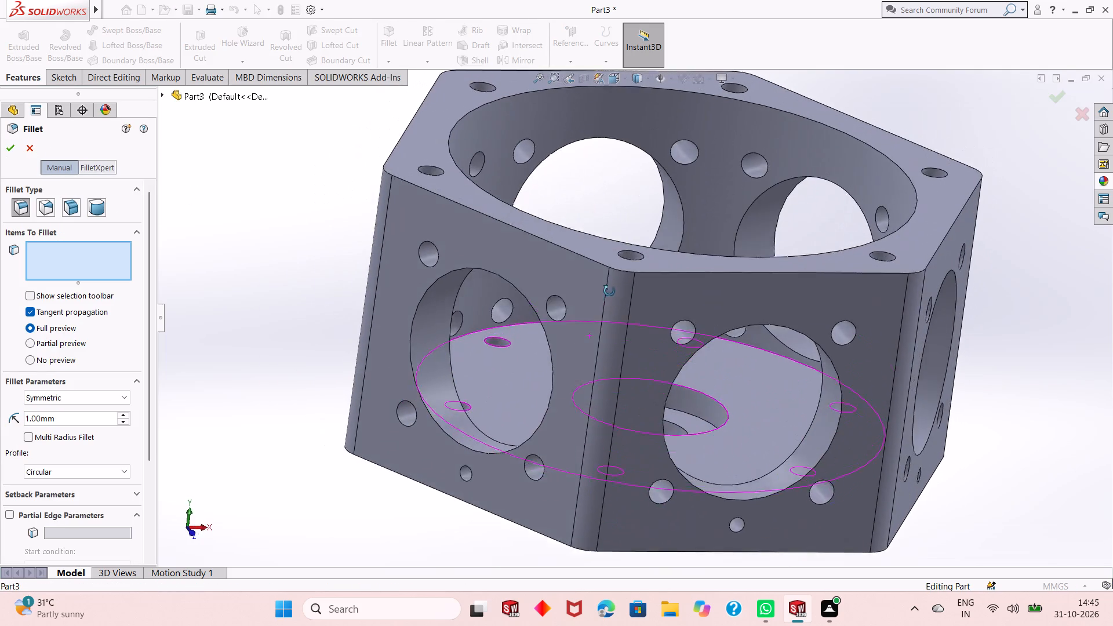
middle_drag(609, 291, 600, 329)
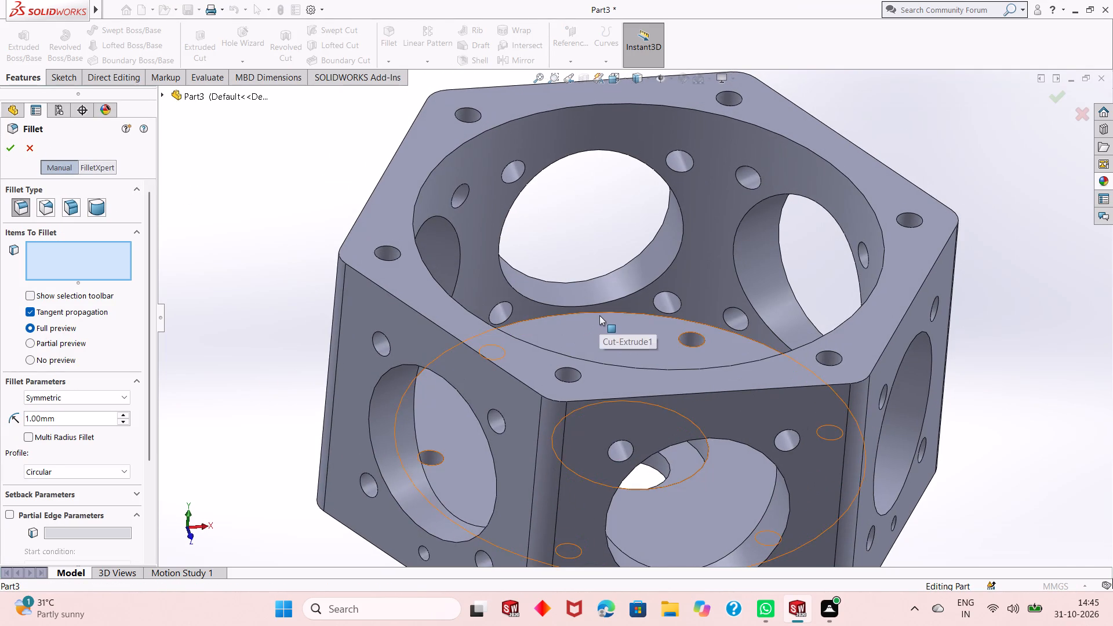
click(603, 312)
scroll(603, 312, down, 3)
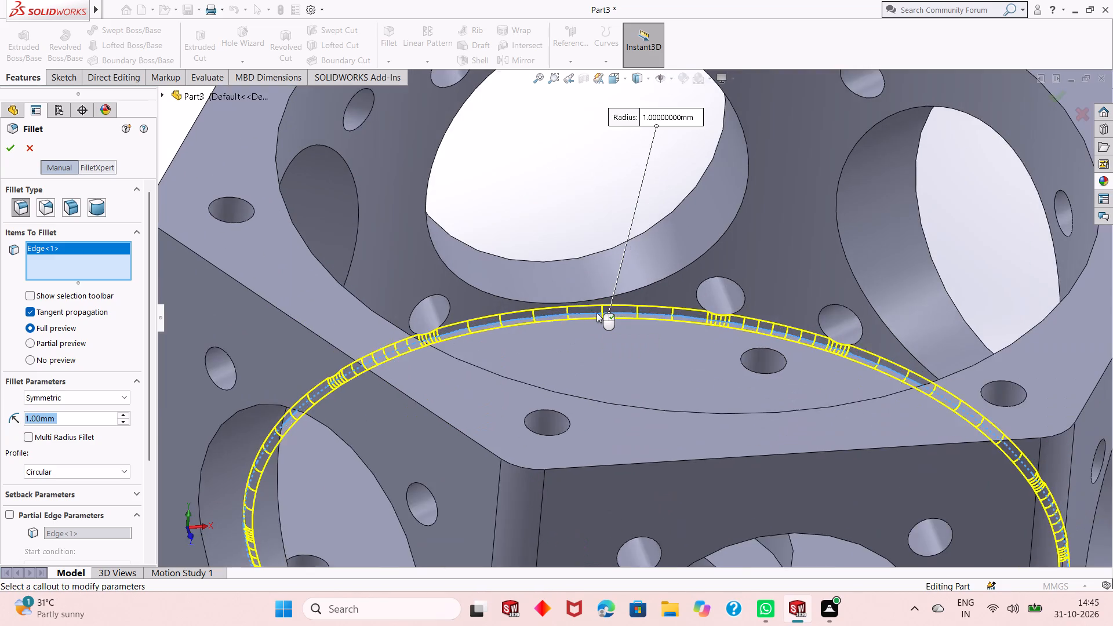
scroll(585, 304, down, 5)
scroll(592, 328, up, 4)
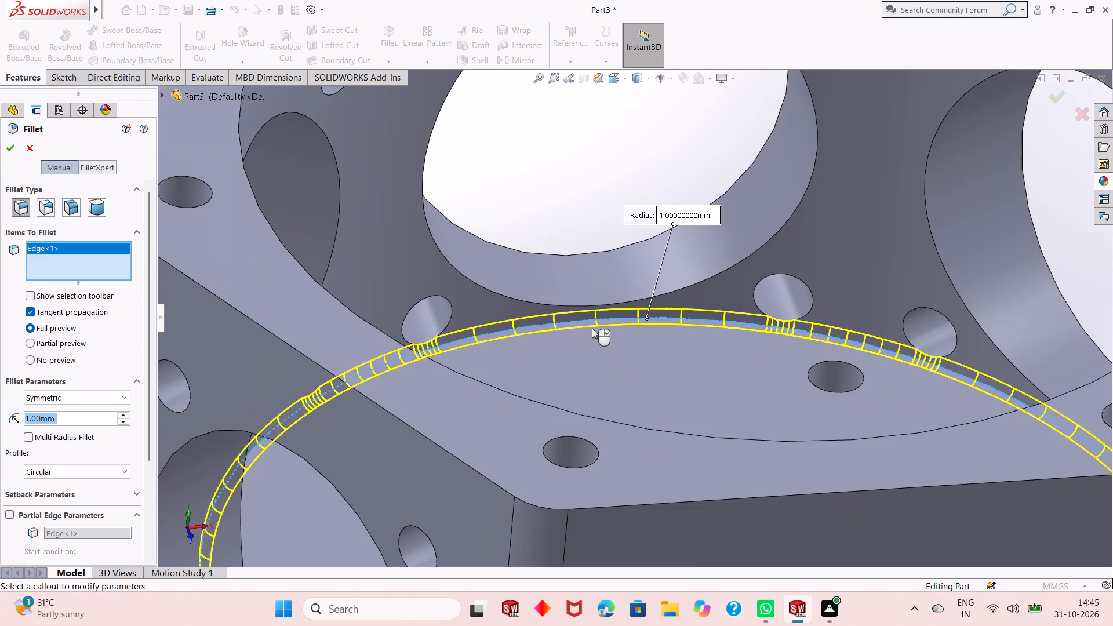
scroll(592, 328, up, 2)
scroll(592, 328, down, 8)
scroll(592, 330, up, 6)
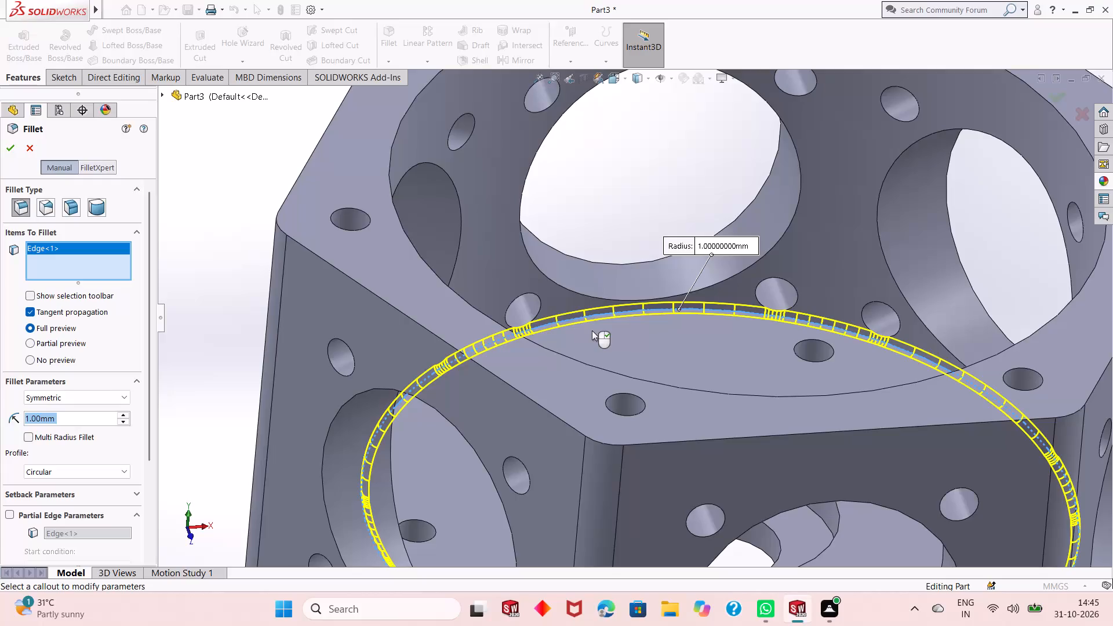
scroll(646, 326, down, 4)
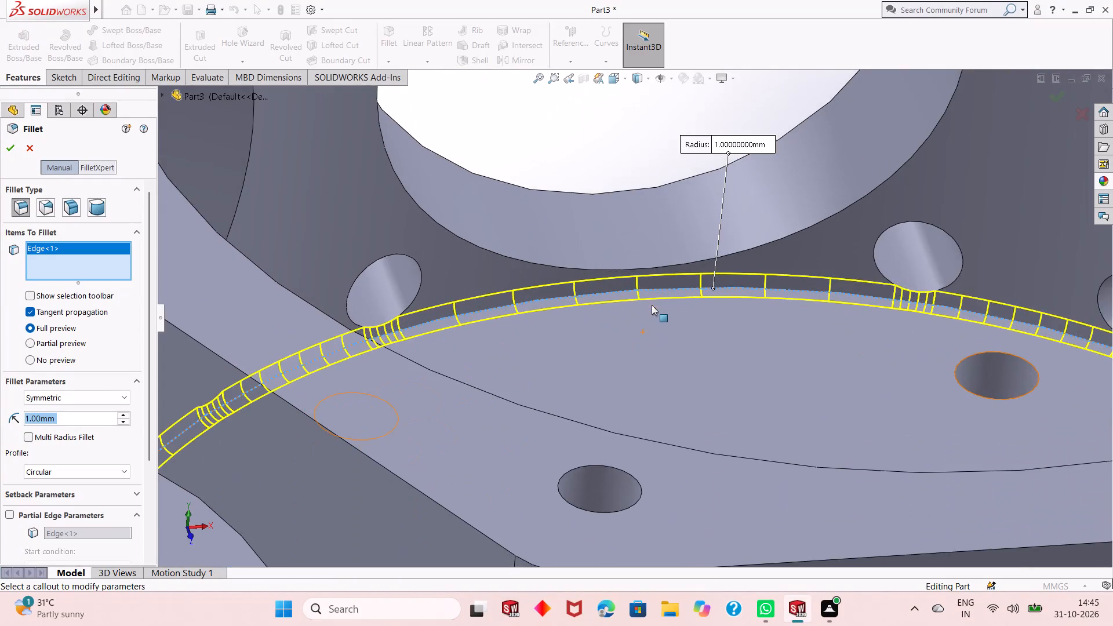
scroll(654, 293, down, 8)
scroll(654, 293, up, 8)
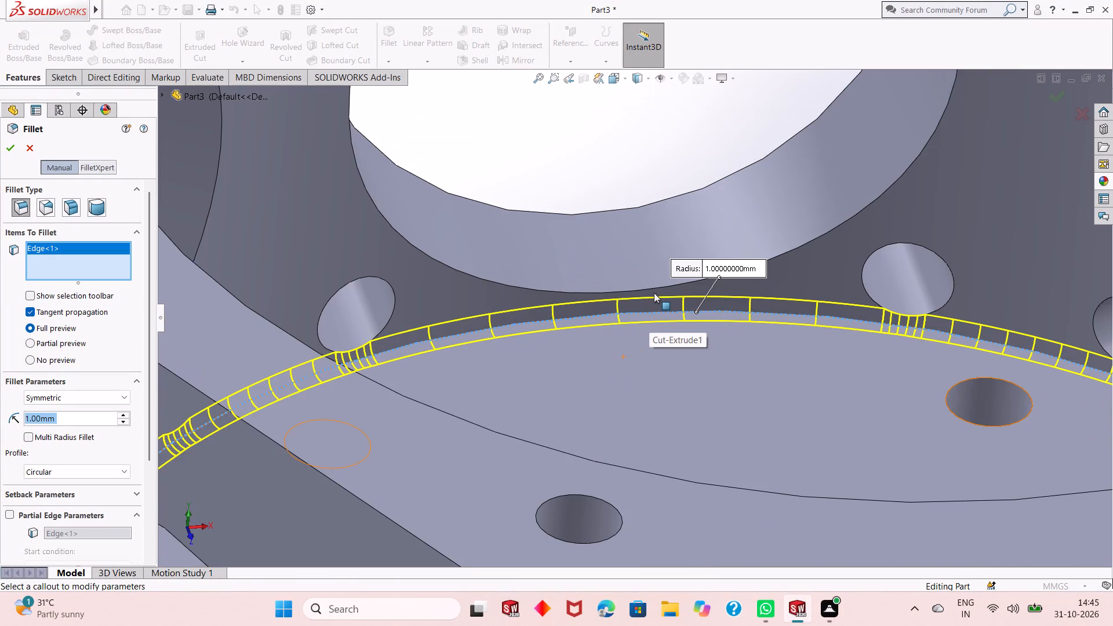
scroll(654, 293, up, 2)
scroll(650, 334, down, 3)
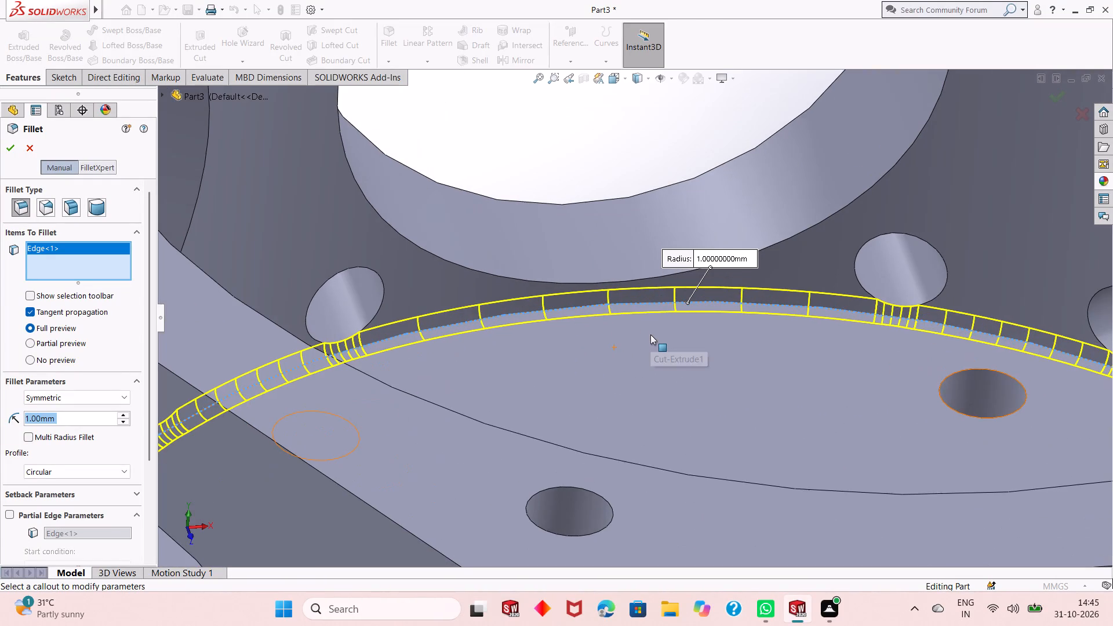
scroll(650, 334, down, 5)
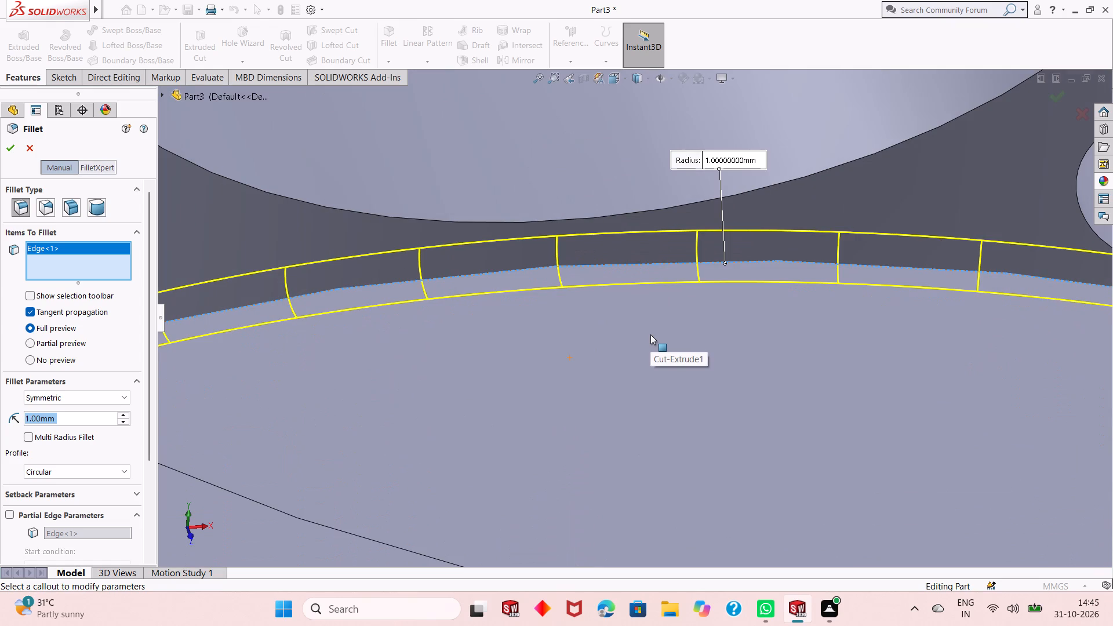
scroll(650, 337, up, 3)
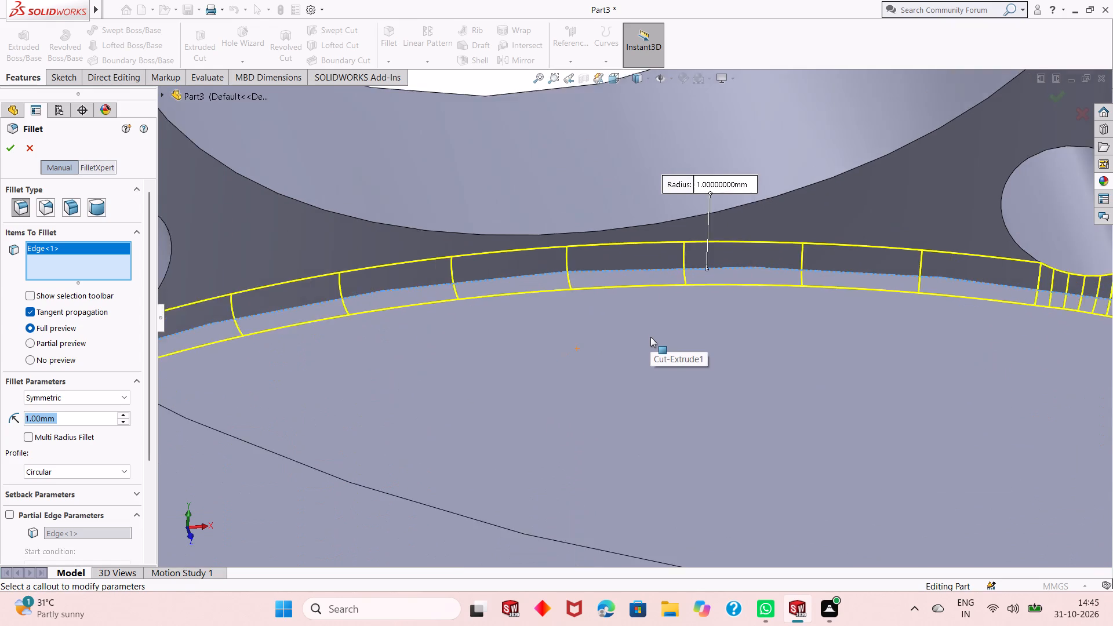
scroll(650, 337, up, 6)
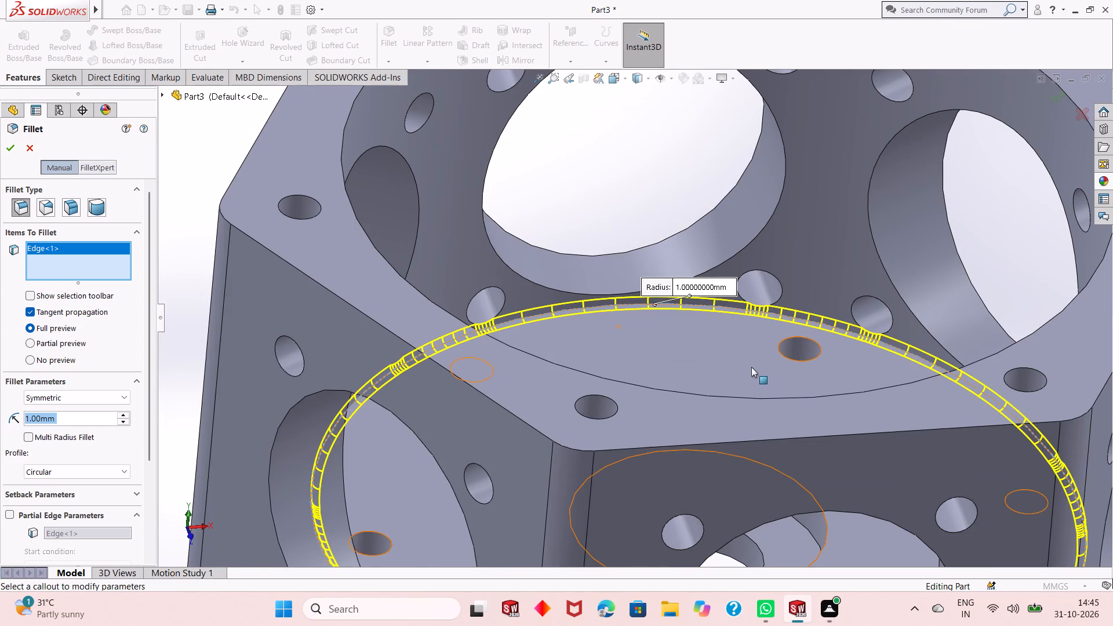
scroll(751, 367, up, 2)
scroll(711, 344, down, 1)
scroll(711, 344, up, 1)
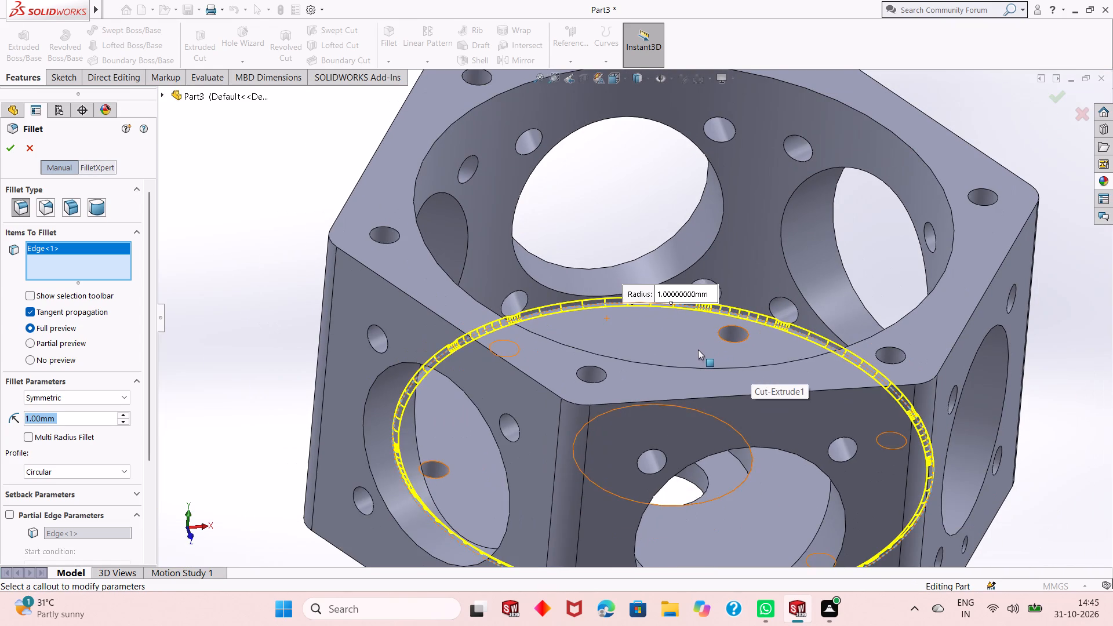
middle_drag(698, 351, 696, 363)
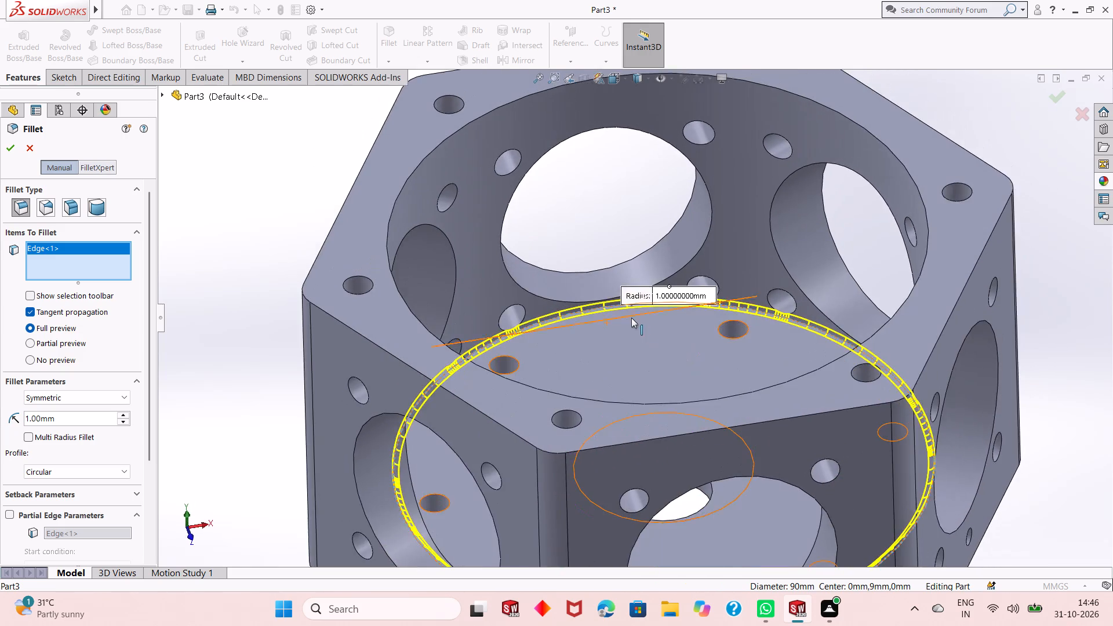
scroll(631, 318, down, 7)
scroll(632, 303, up, 2)
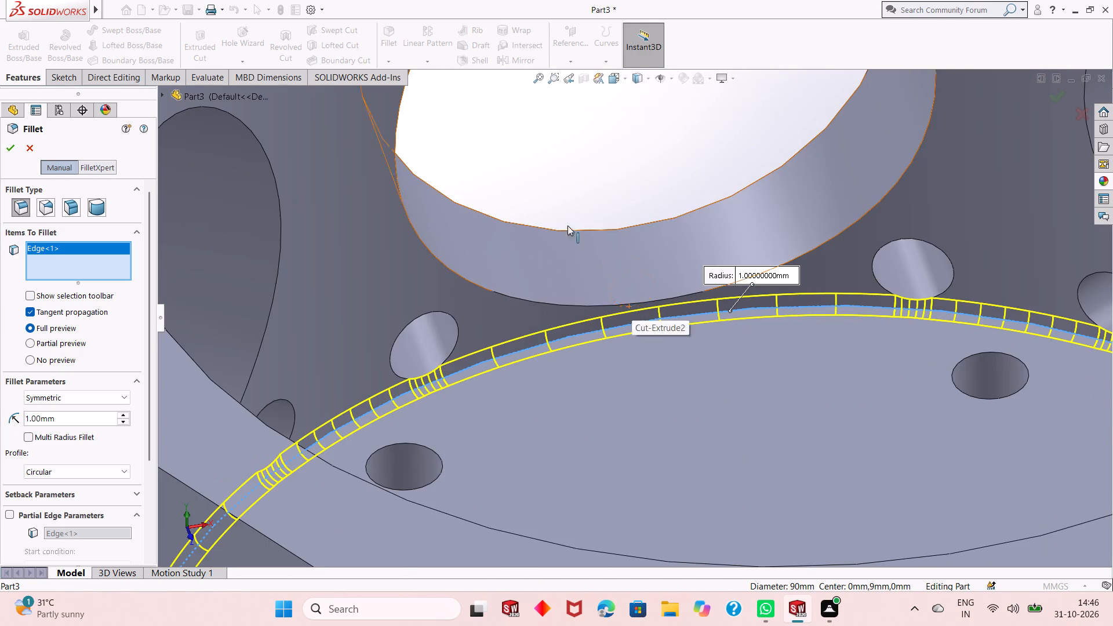
click(9, 150)
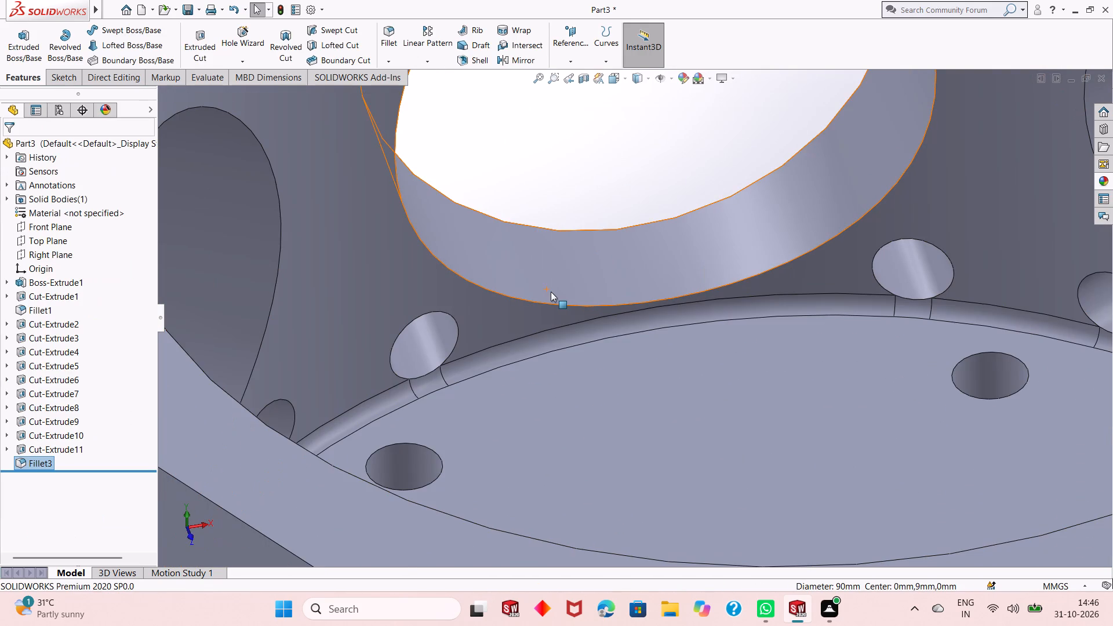
Examine the pocket's filleted floor edge around the side bolt holes and openings, and the housing's interior down to the stepped central hole.
scroll(681, 352, up, 6)
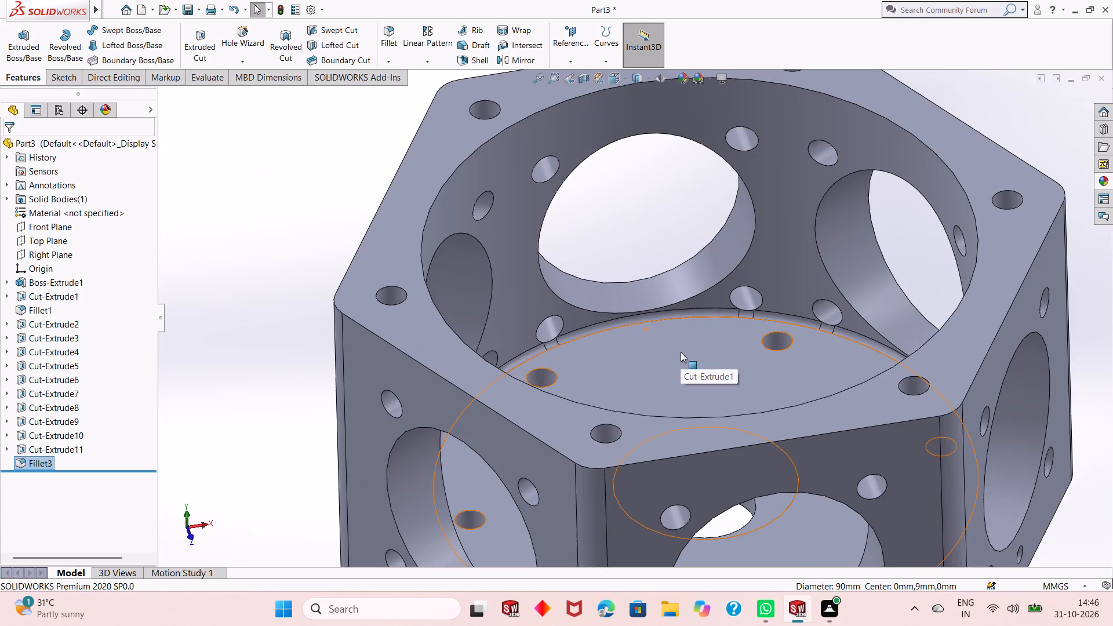
scroll(691, 448, up, 1)
middle_drag(684, 370, 693, 328)
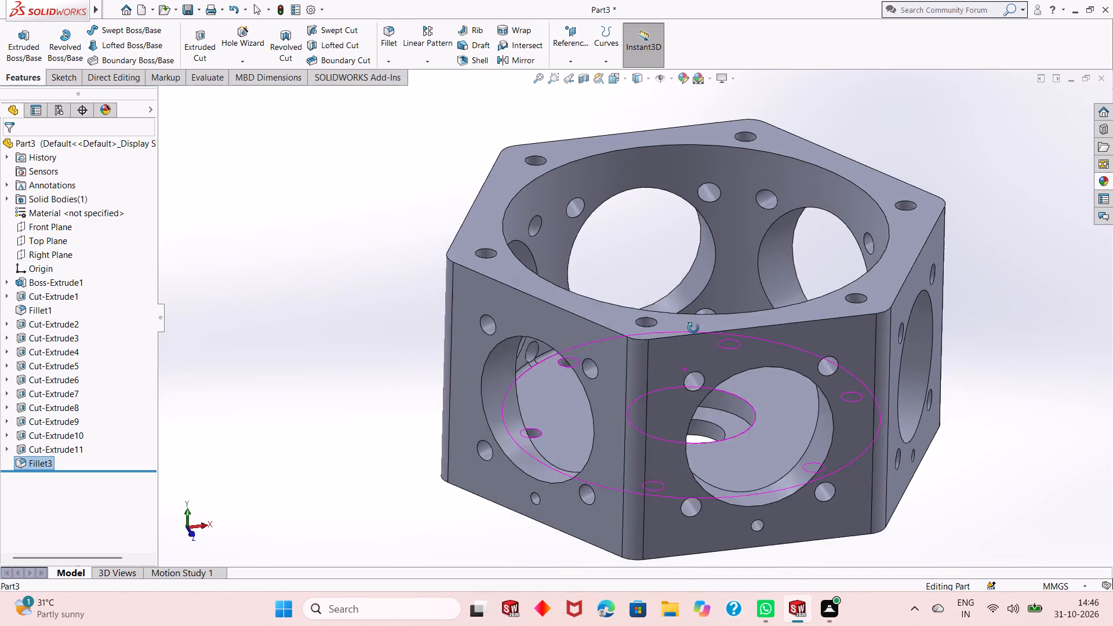
middle_drag(693, 328, 664, 383)
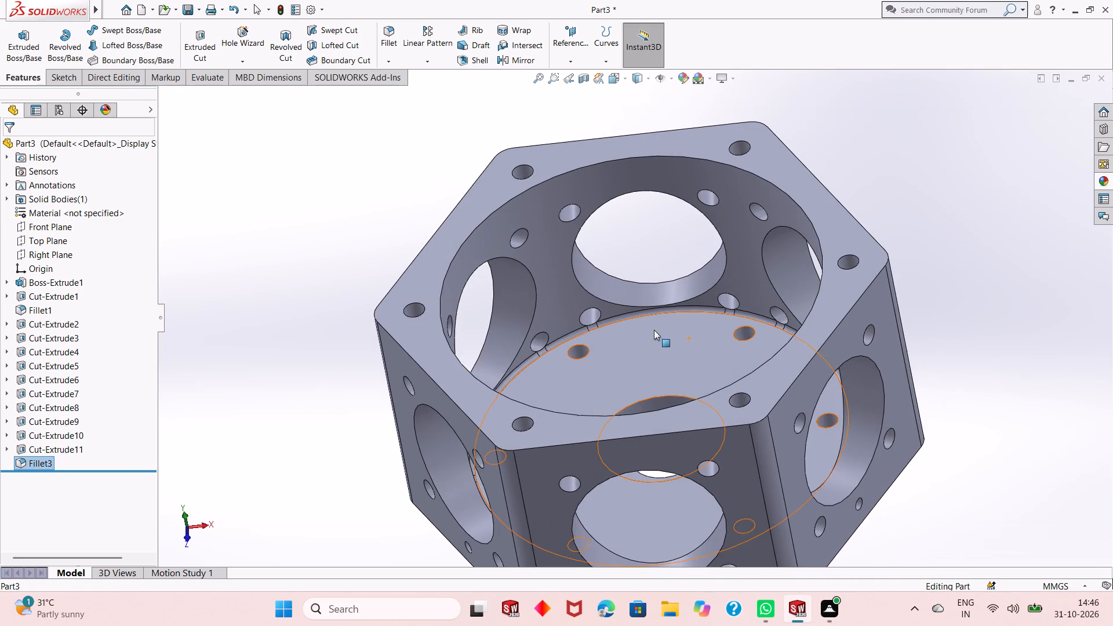
scroll(654, 327, down, 3)
scroll(674, 274, down, 3)
scroll(681, 372, down, 2)
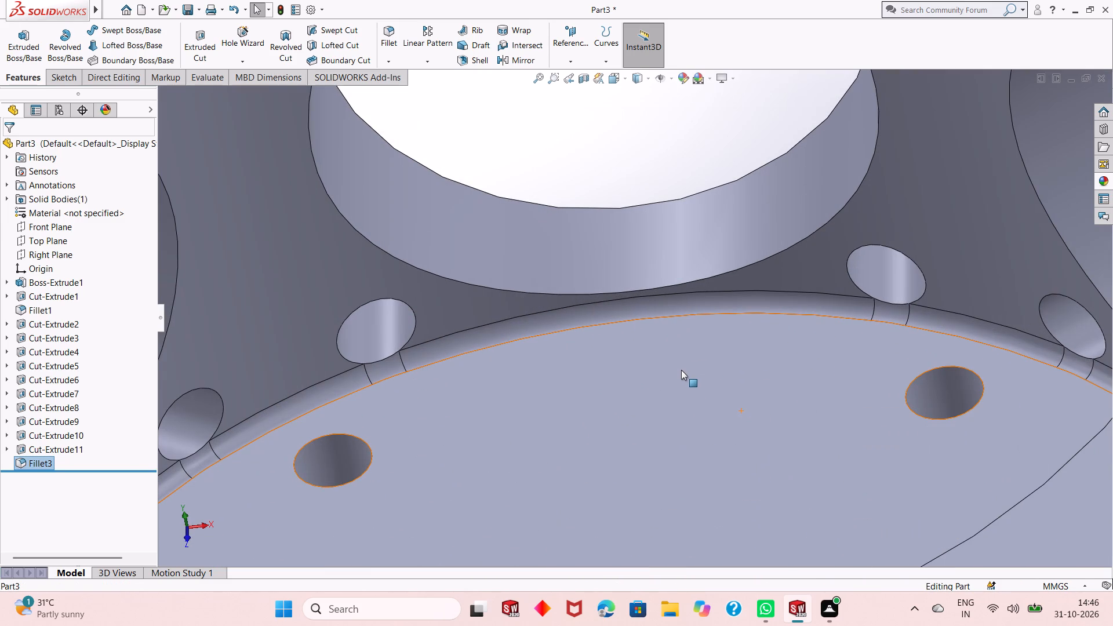
scroll(644, 369, up, 2)
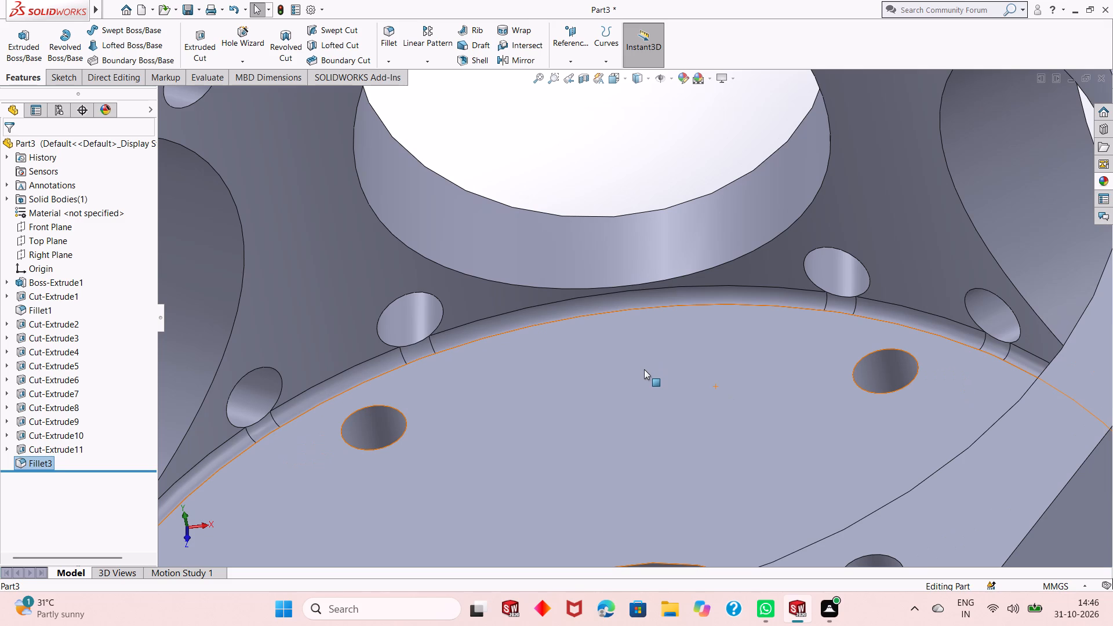
scroll(641, 370, up, 1)
middle_drag(642, 367, 645, 325)
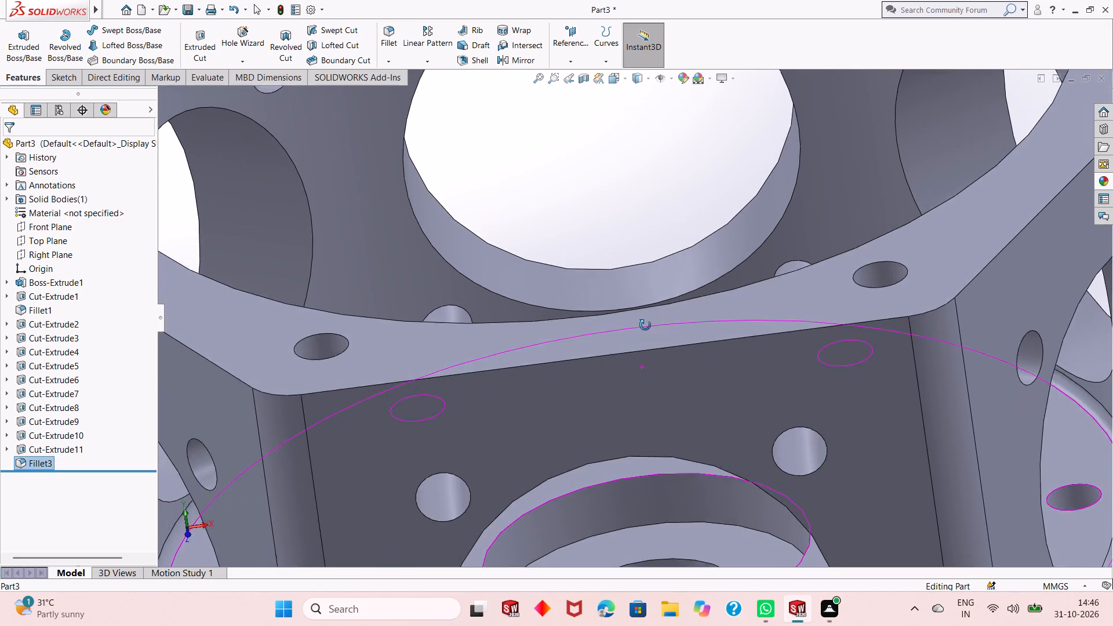
middle_drag(645, 325, 672, 344)
scroll(670, 342, up, 3)
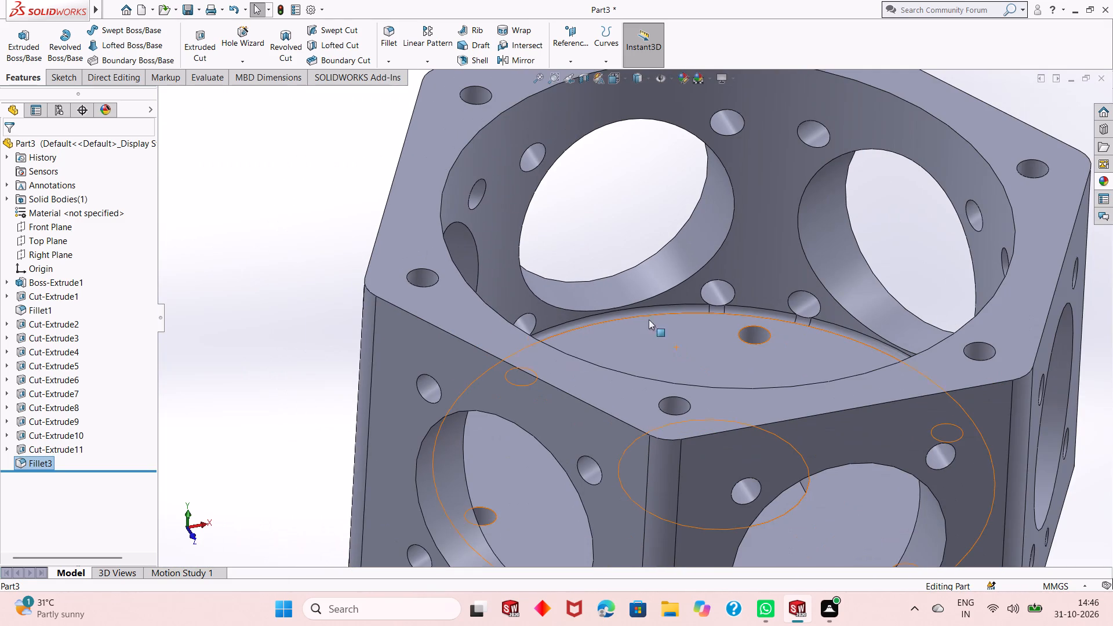
click(597, 192)
scroll(649, 329, up, 2)
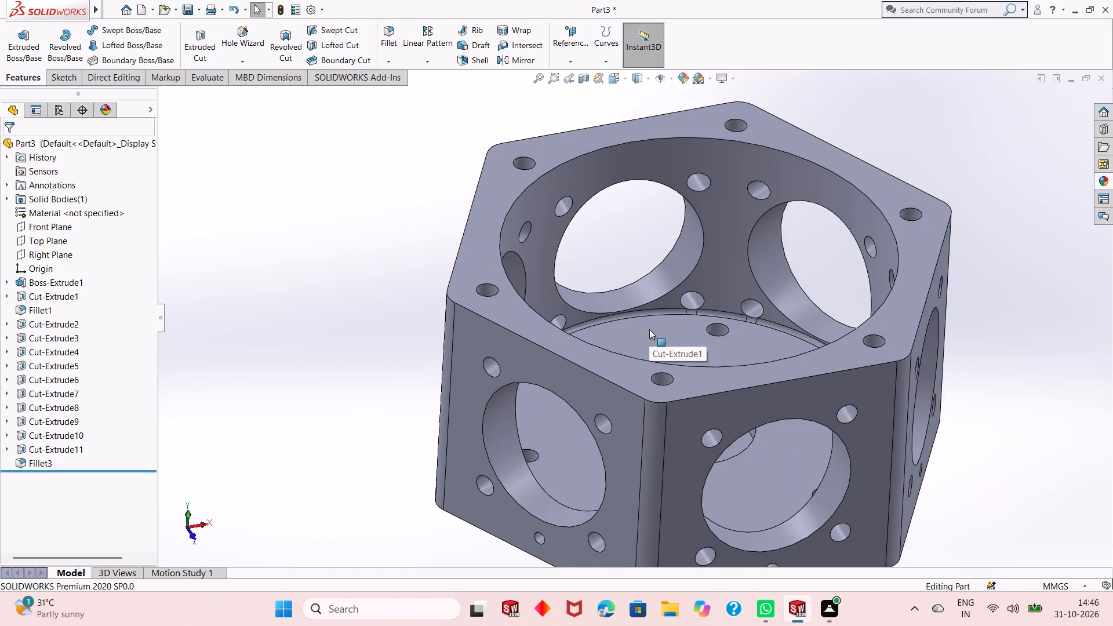
middle_drag(649, 329, 659, 319)
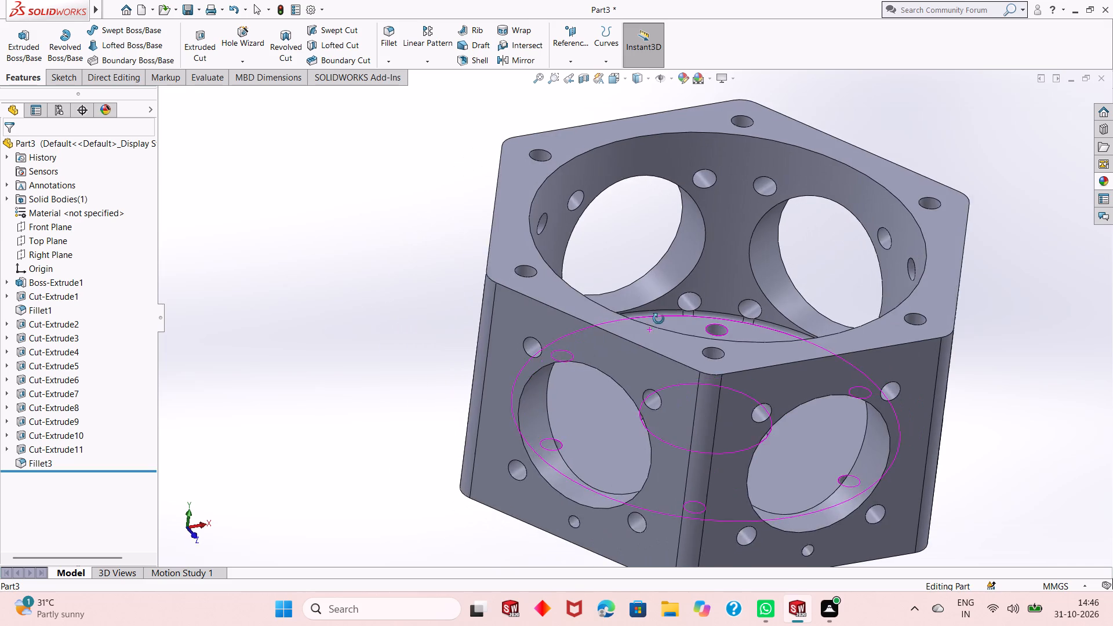
middle_drag(659, 319, 660, 318)
middle_drag(661, 317, 656, 330)
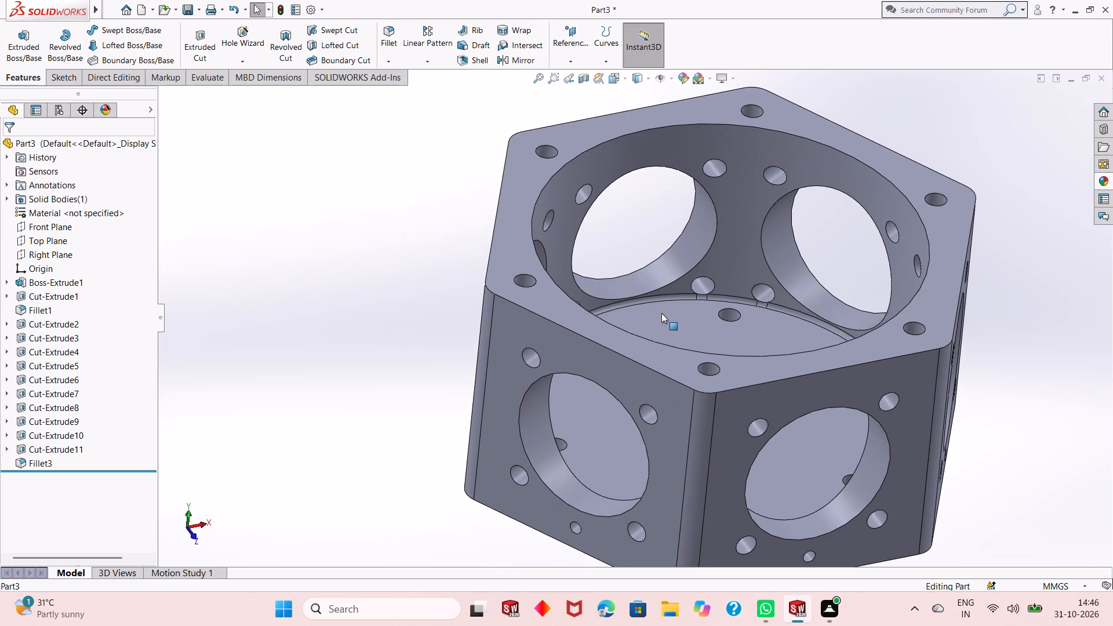
scroll(661, 313, down, 3)
scroll(748, 284, down, 4)
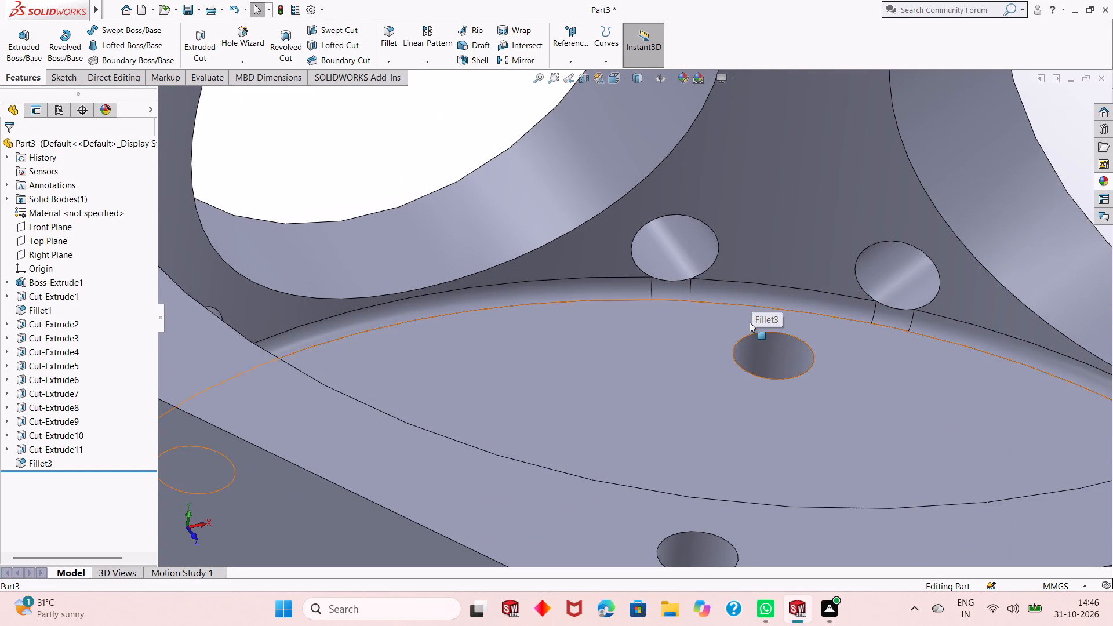
scroll(750, 322, down, 2)
scroll(743, 345, up, 2)
scroll(742, 298, up, 2)
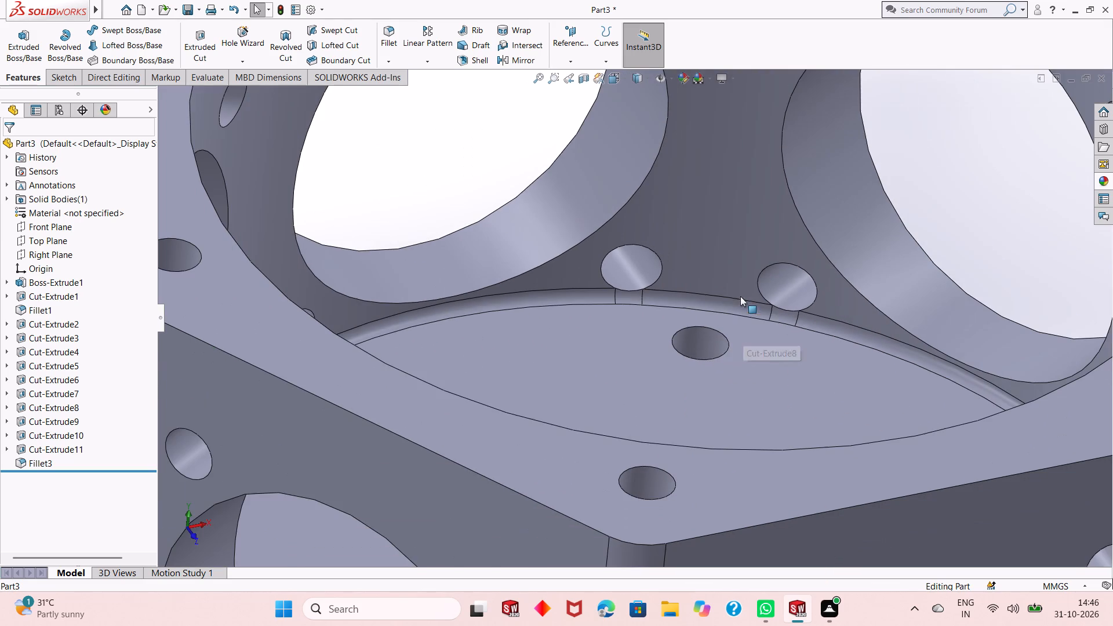
scroll(721, 361, up, 1)
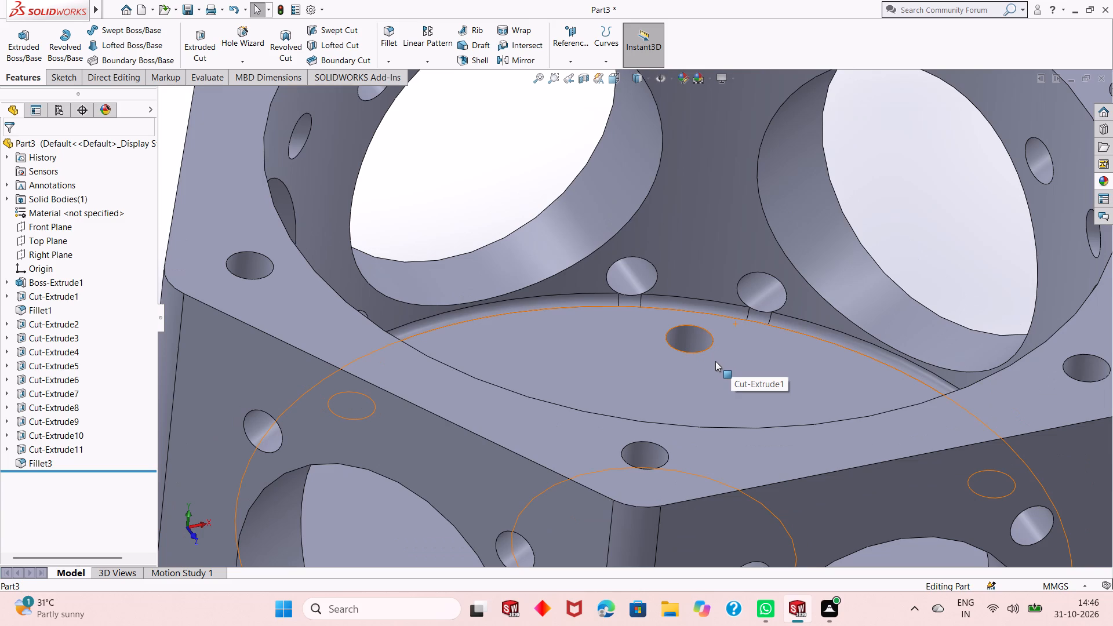
scroll(694, 367, up, 4)
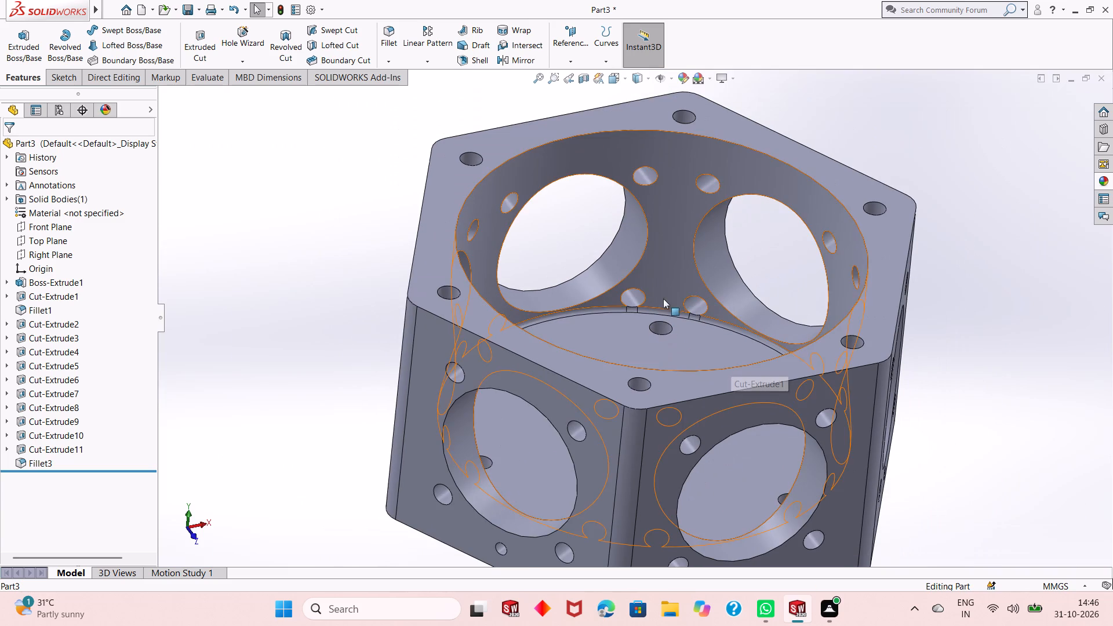
middle_drag(688, 321, 666, 318)
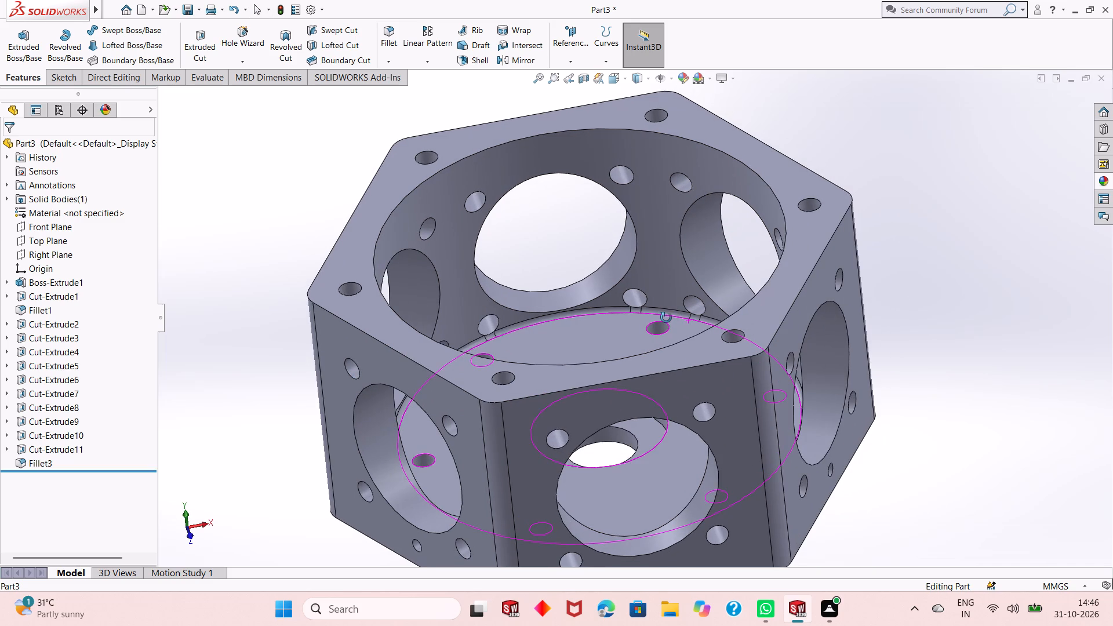
middle_drag(666, 318, 667, 289)
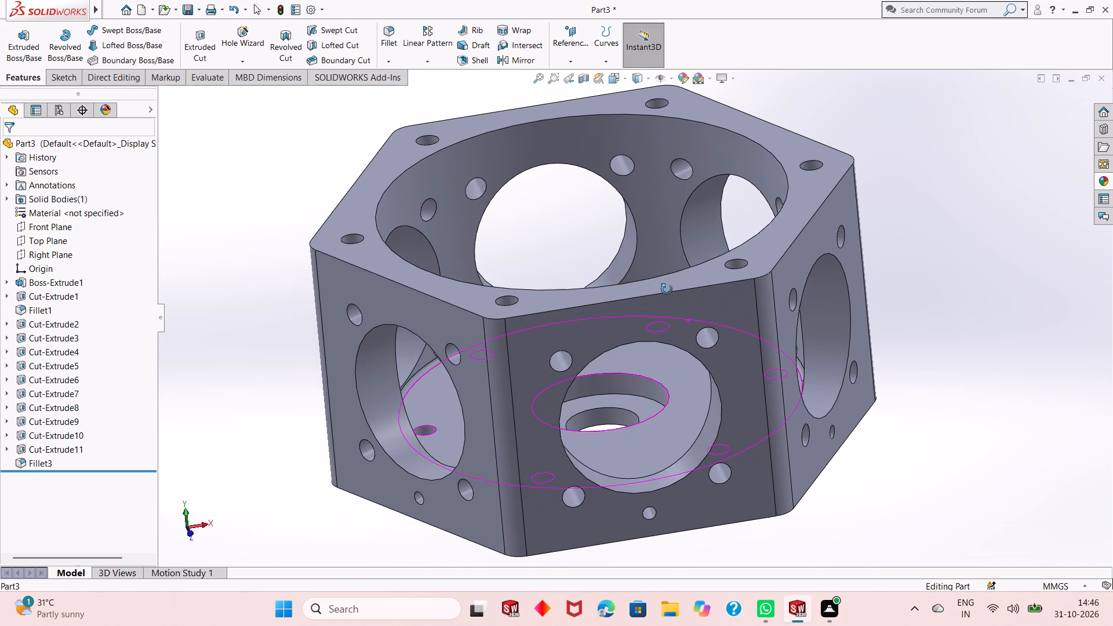
middle_drag(667, 289, 650, 297)
scroll(642, 282, up, 2)
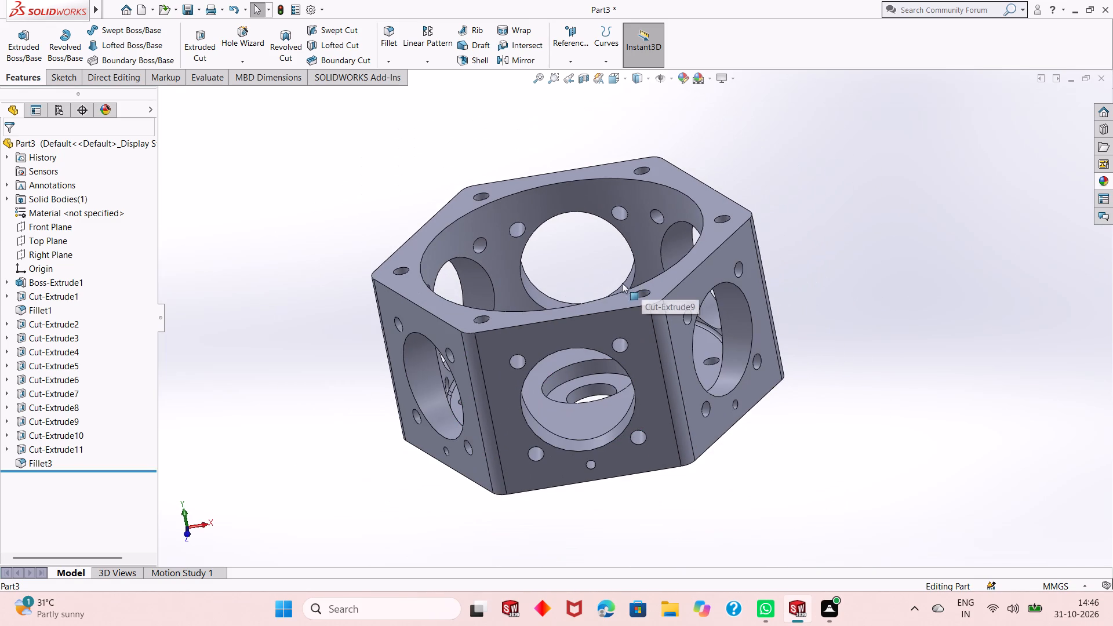
middle_drag(596, 270, 609, 391)
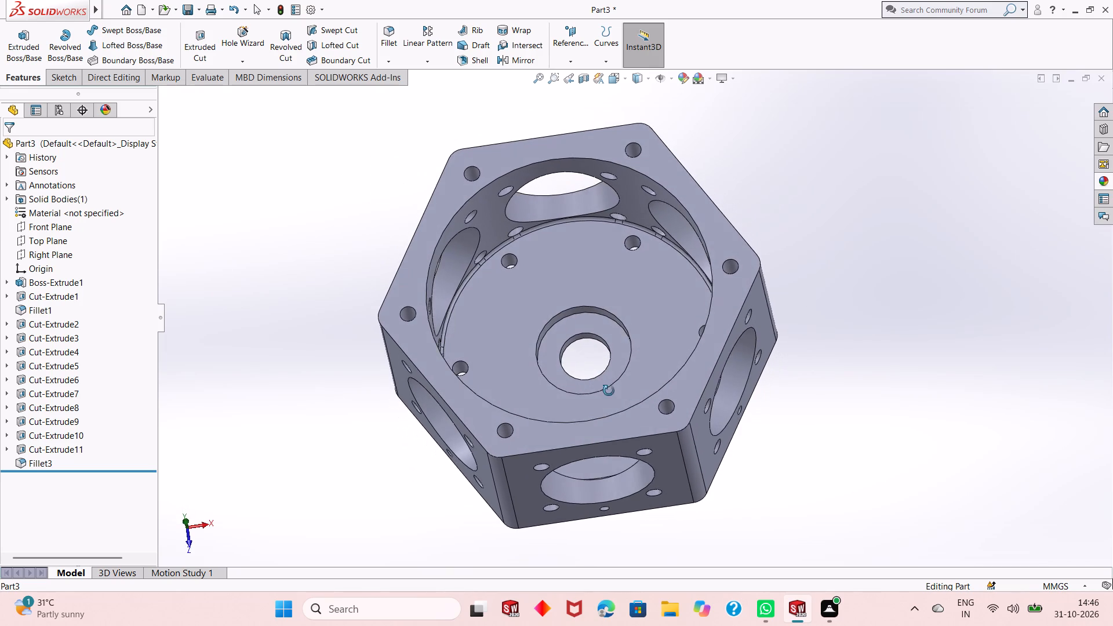
middle_drag(609, 391, 609, 392)
scroll(611, 339, down, 1)
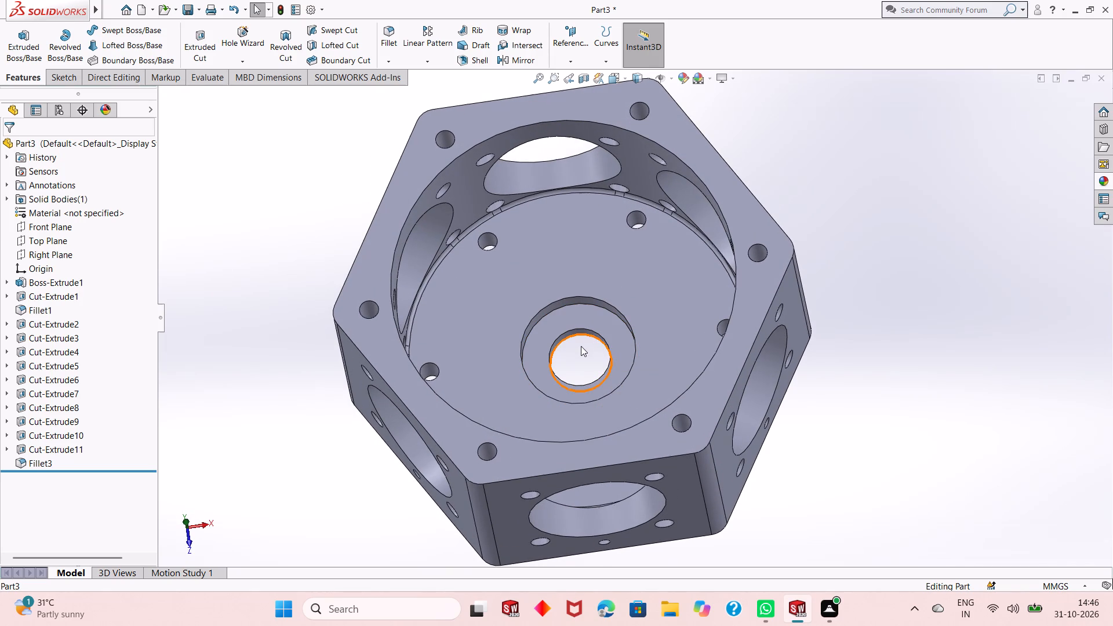
Fillet the outer bottom edge loop of the hexagonal housing with a 2 mm radius and tangent propagation.
scroll(625, 469, up, 2)
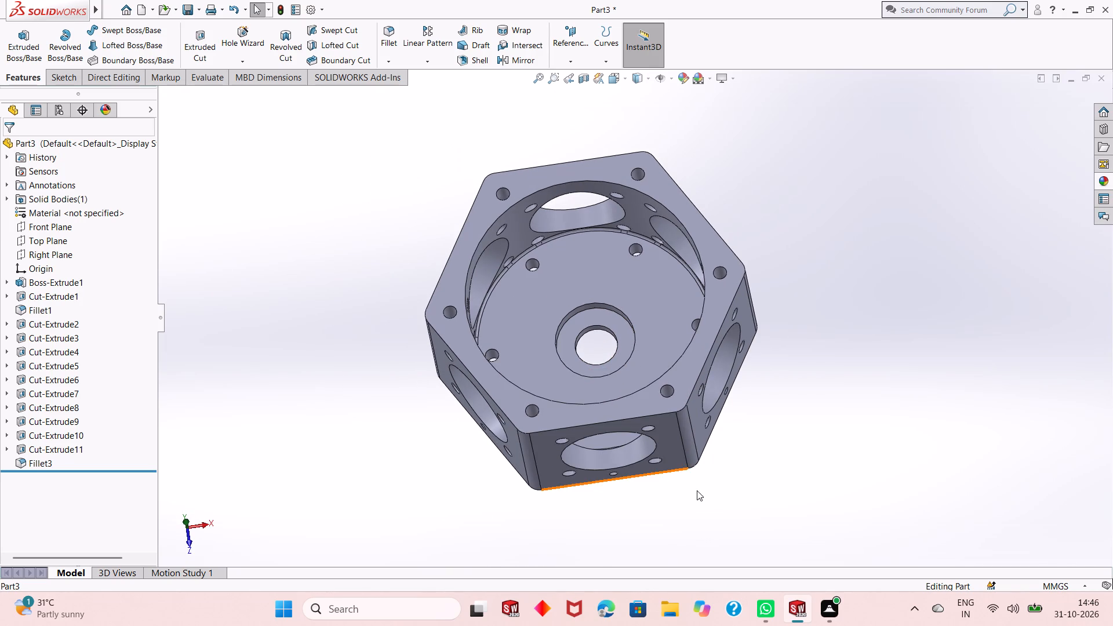
middle_drag(697, 495, 710, 382)
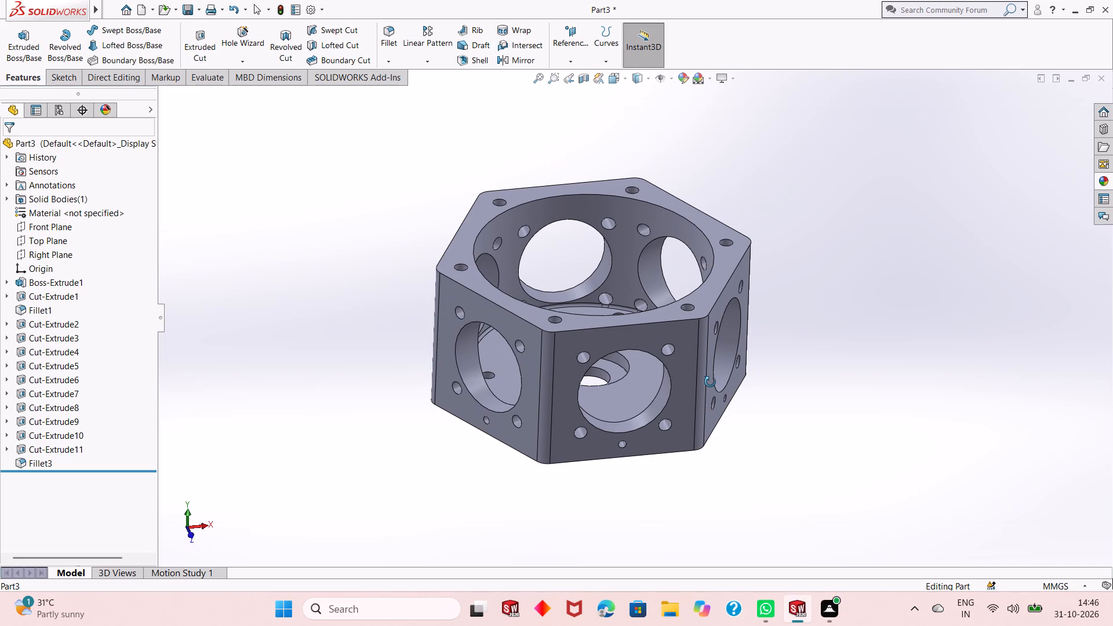
middle_drag(710, 382, 704, 308)
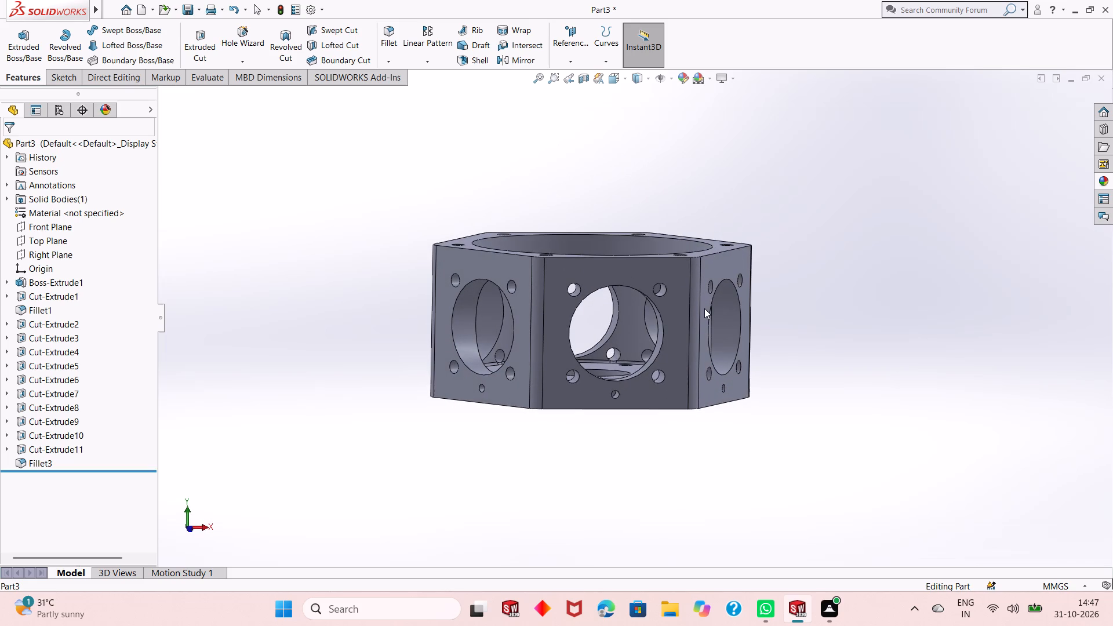
click(392, 34)
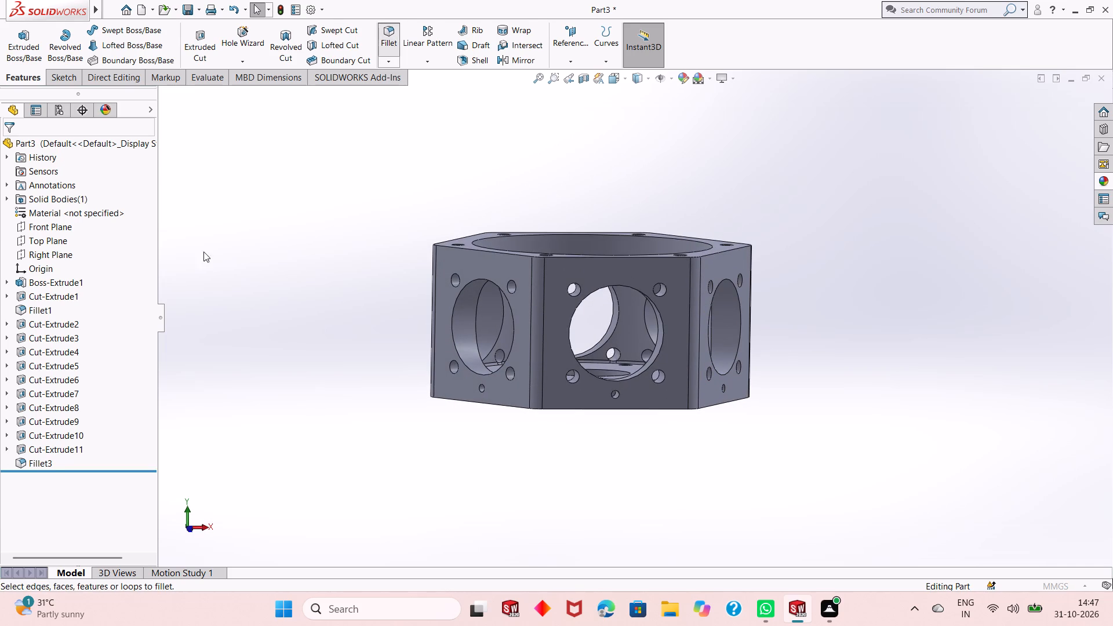
key(2)
key(Return)
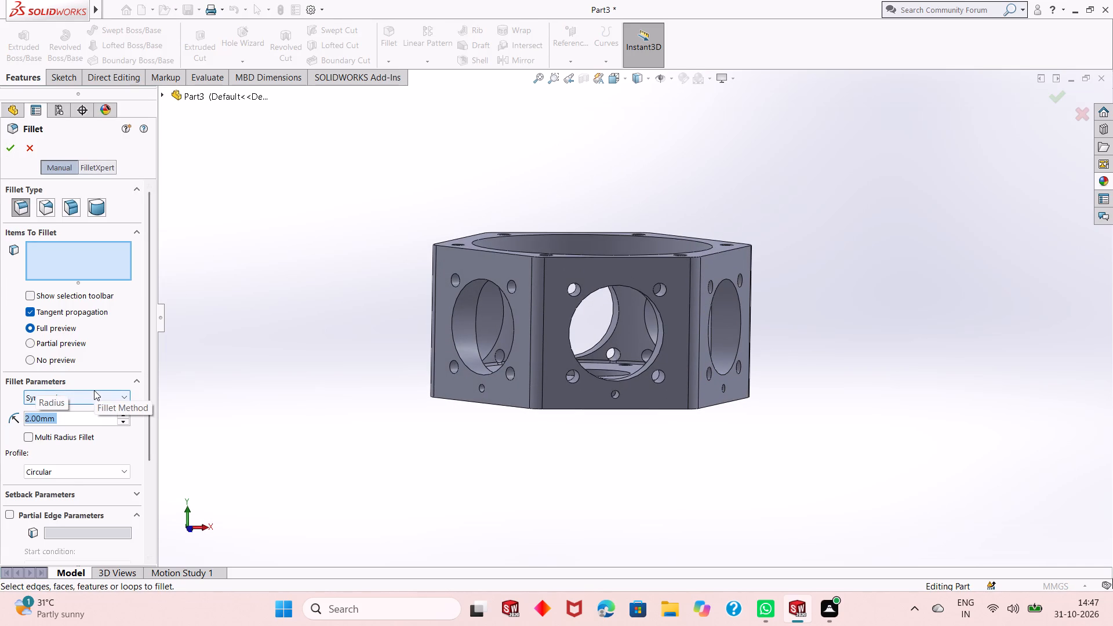
scroll(520, 310, down, 2)
middle_drag(610, 498, 617, 448)
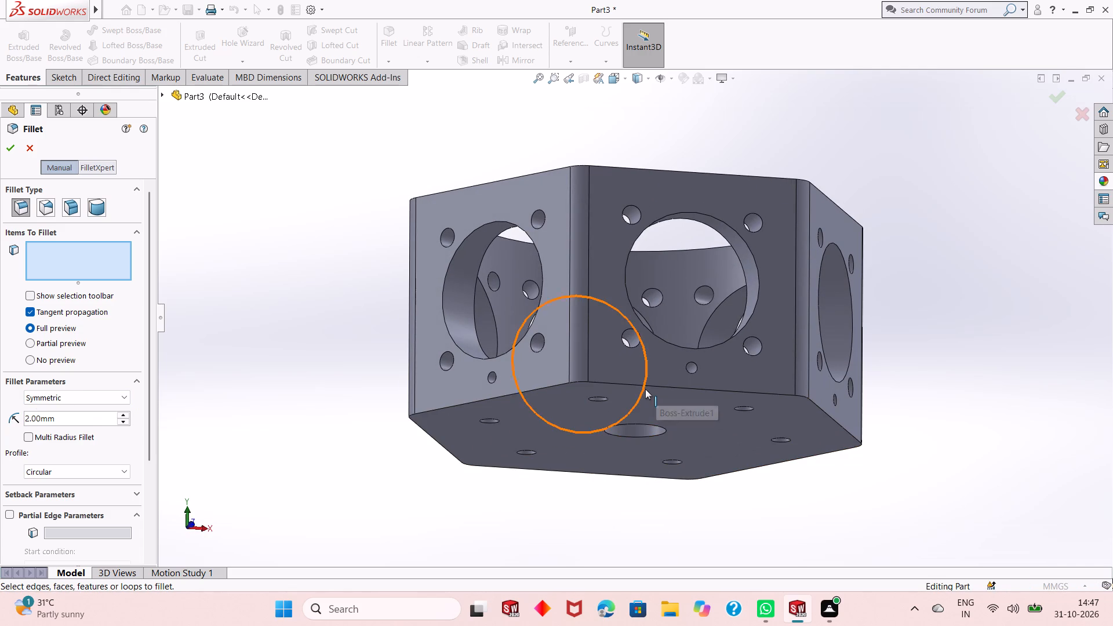
click(646, 385)
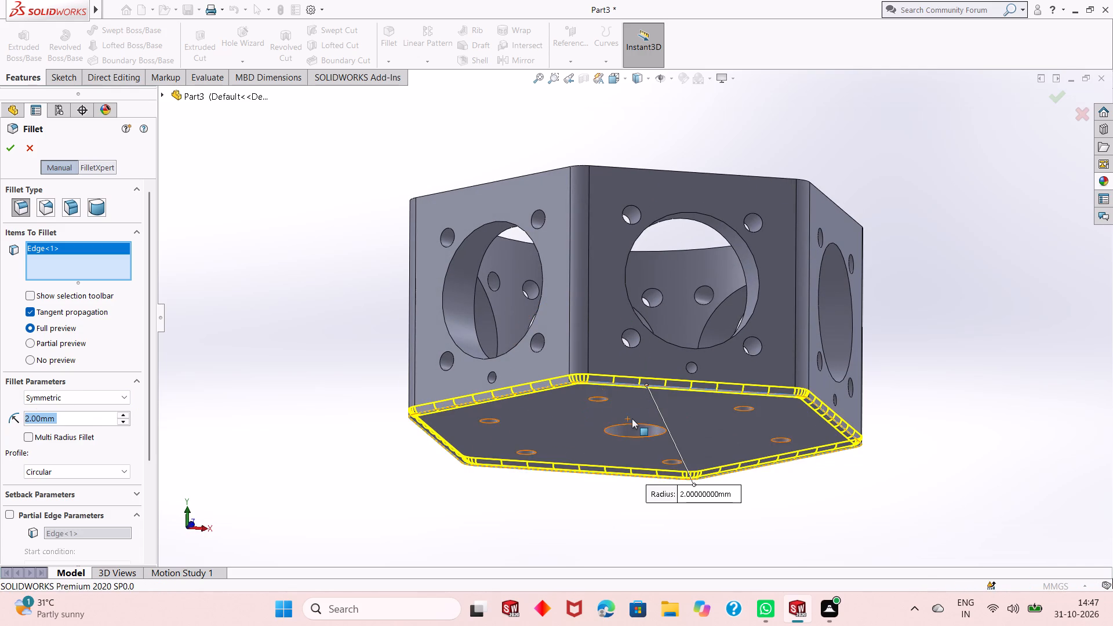
middle_drag(632, 418, 631, 477)
scroll(624, 469, up, 2)
middle_drag(656, 365, 657, 402)
click(8, 143)
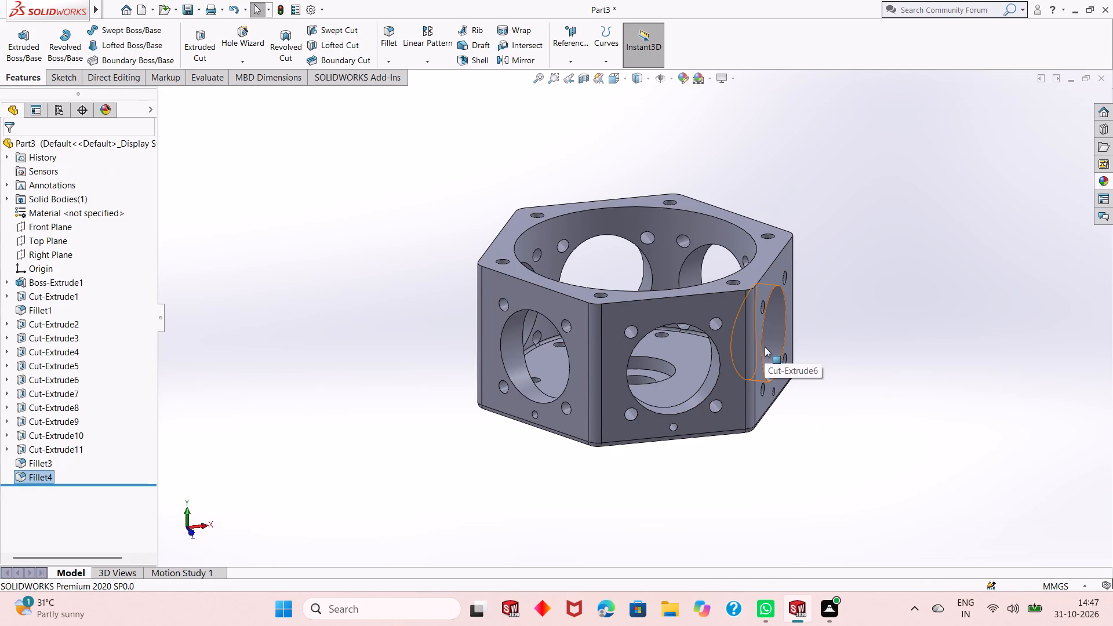
Examine the housing from all around, checking the filleted bottom edge, underside holes, side openings and the pocket interior.
middle_drag(779, 359, 768, 365)
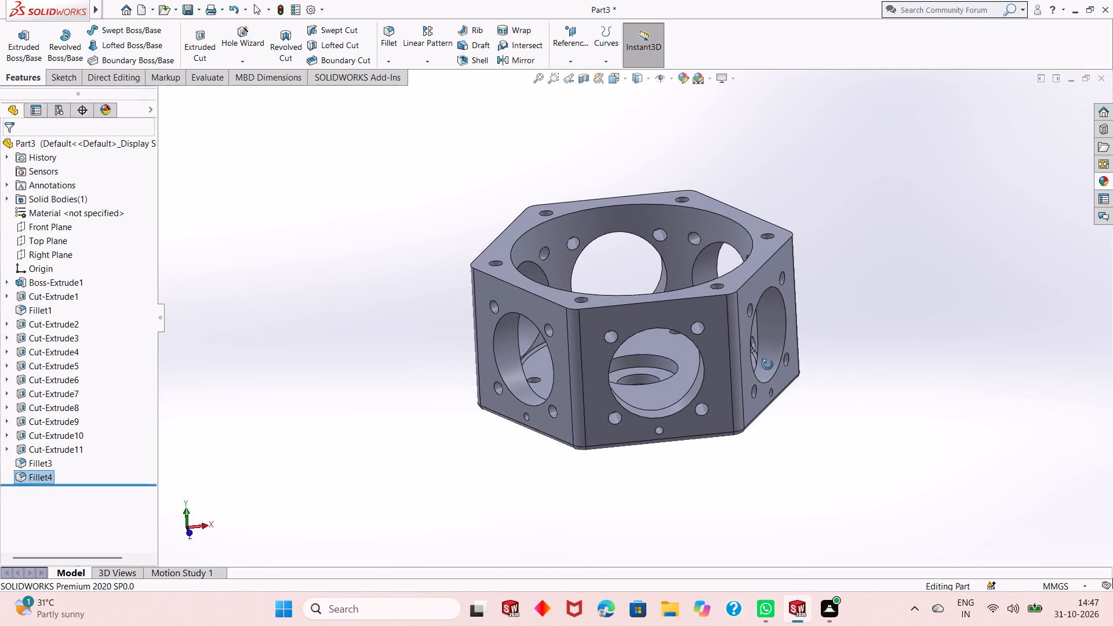
middle_drag(768, 365, 754, 447)
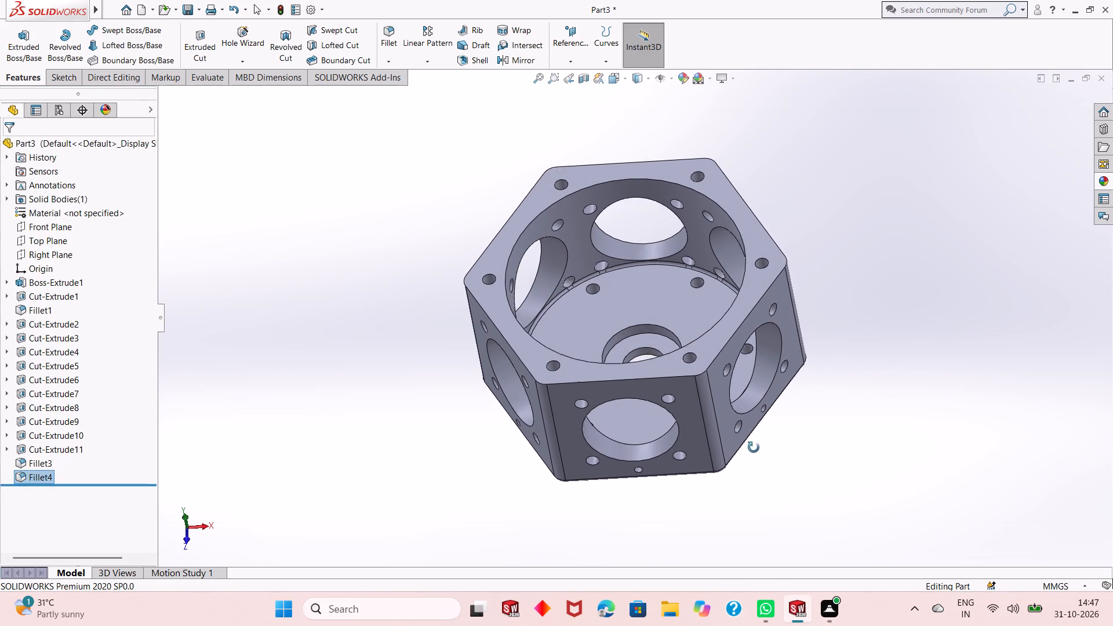
middle_drag(754, 447, 754, 457)
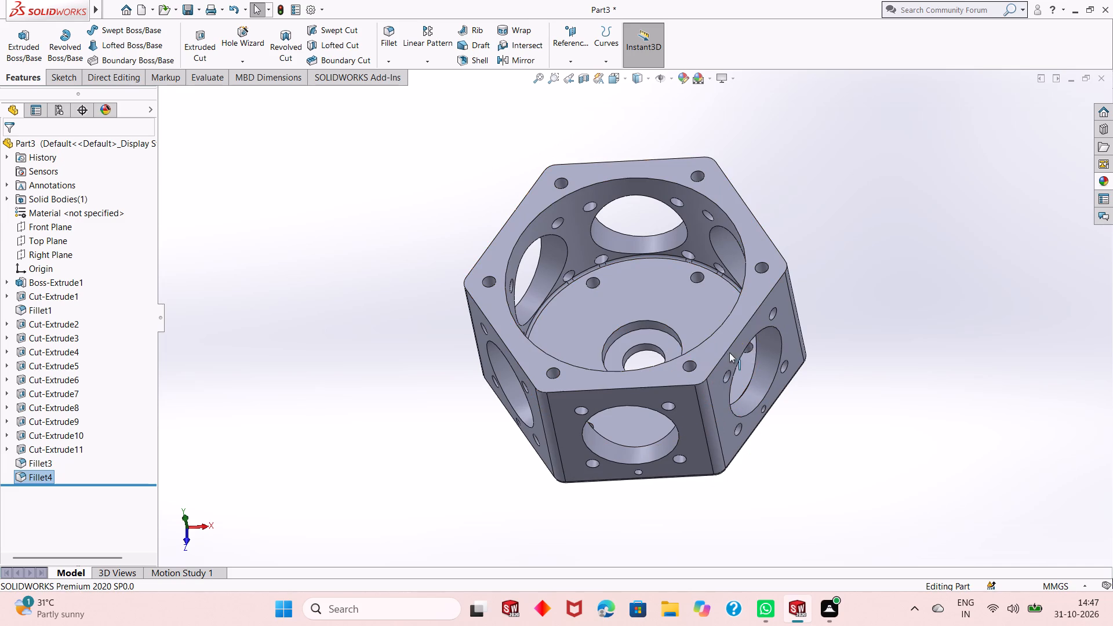
middle_drag(780, 420, 774, 392)
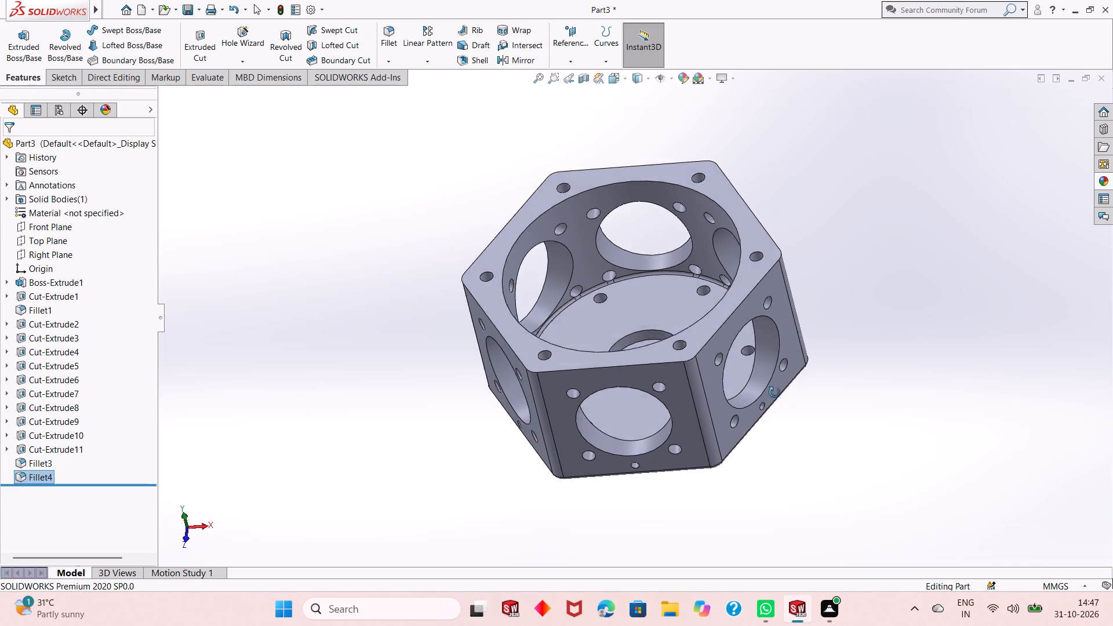
middle_drag(774, 392, 757, 367)
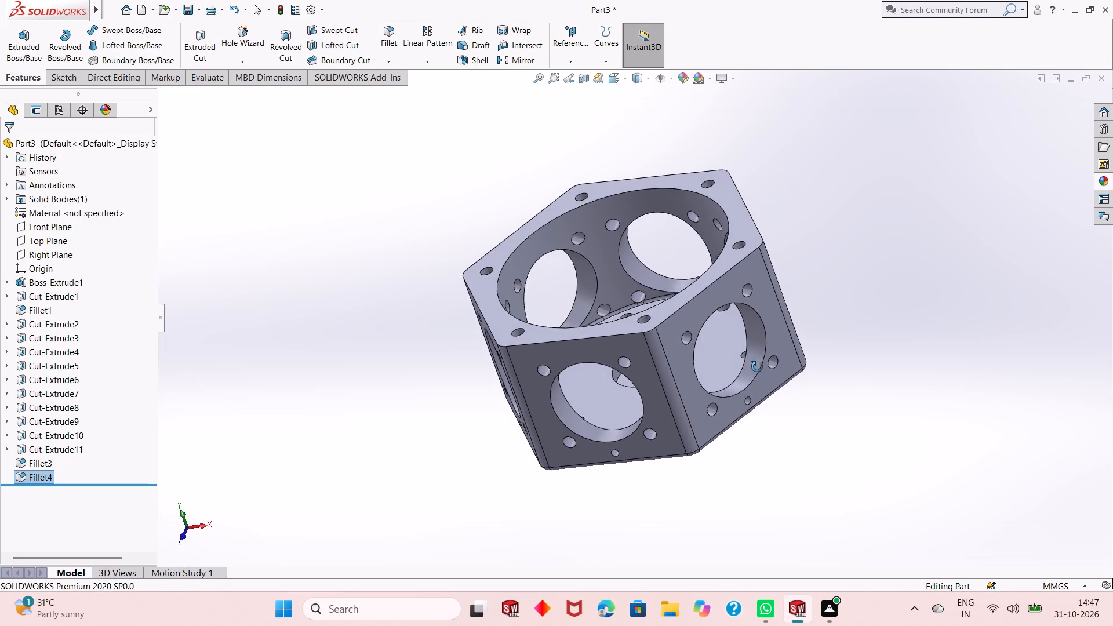
middle_drag(757, 367, 754, 380)
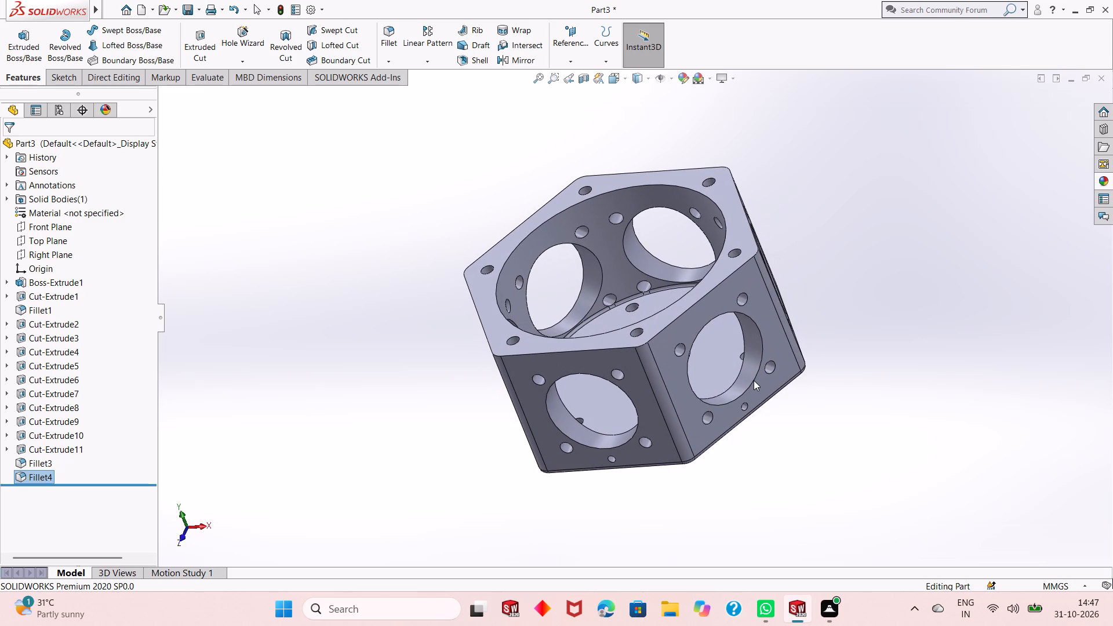
middle_drag(800, 354, 809, 331)
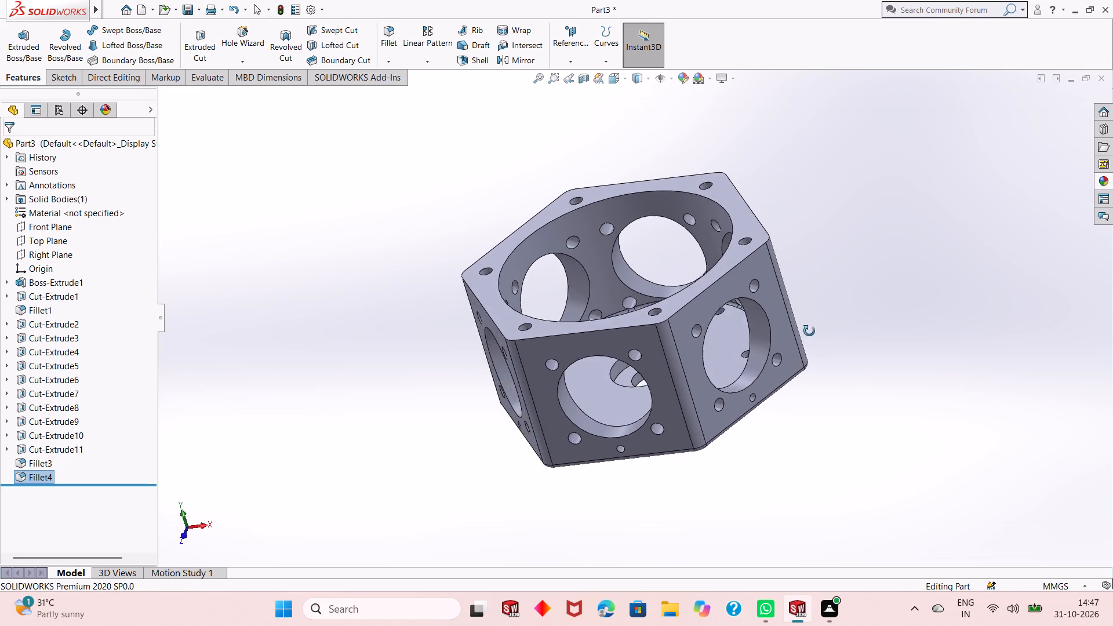
middle_drag(809, 331, 851, 289)
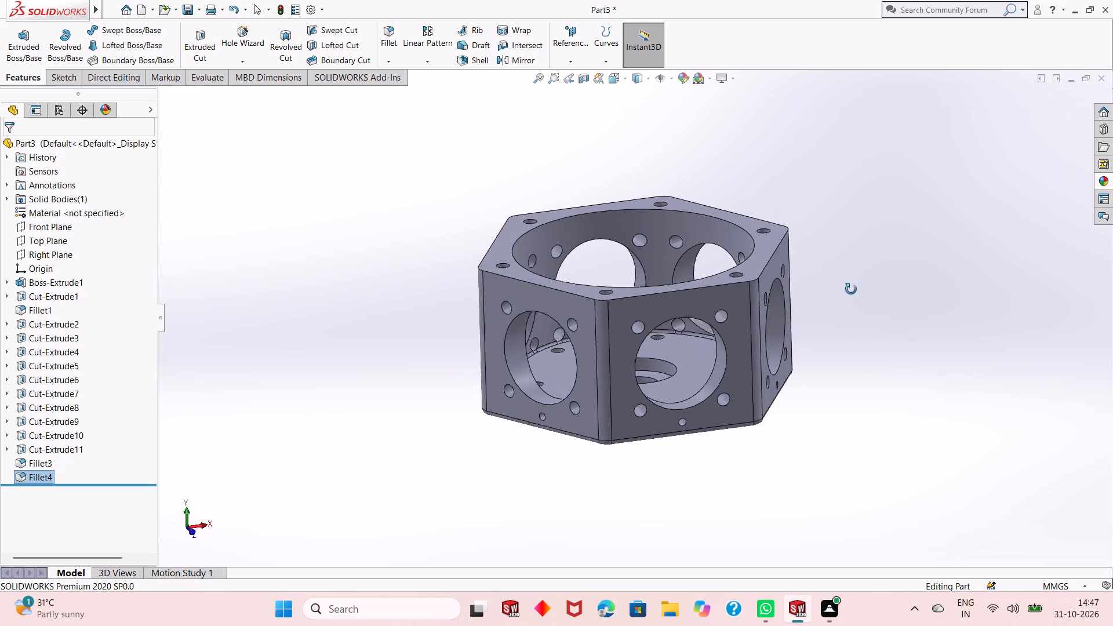
middle_drag(851, 289, 748, 398)
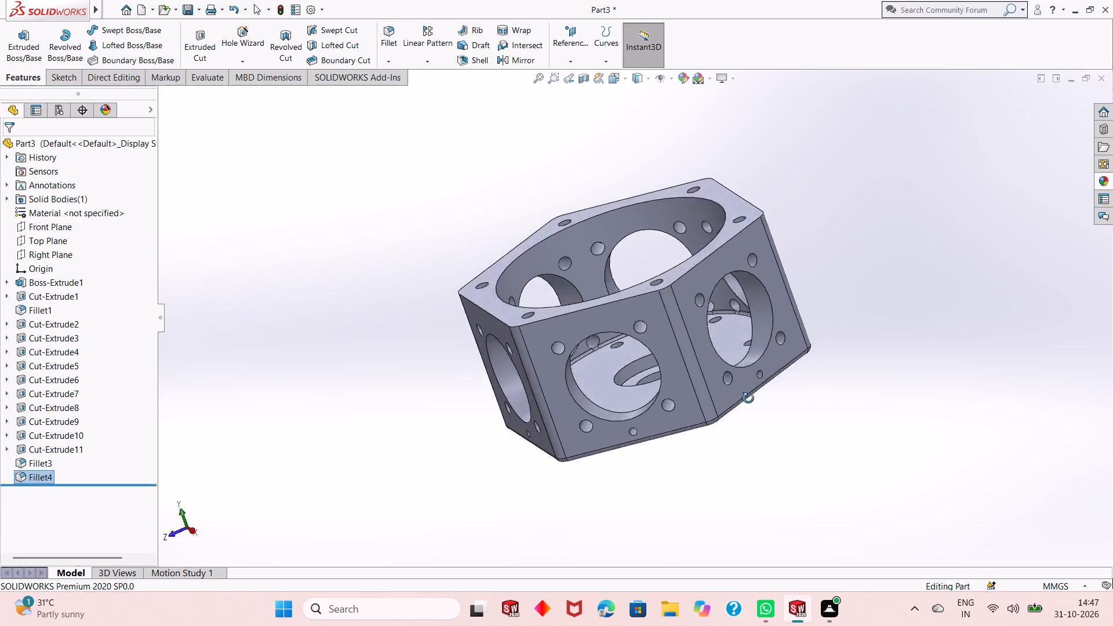
middle_drag(748, 398, 778, 459)
middle_drag(779, 460, 769, 412)
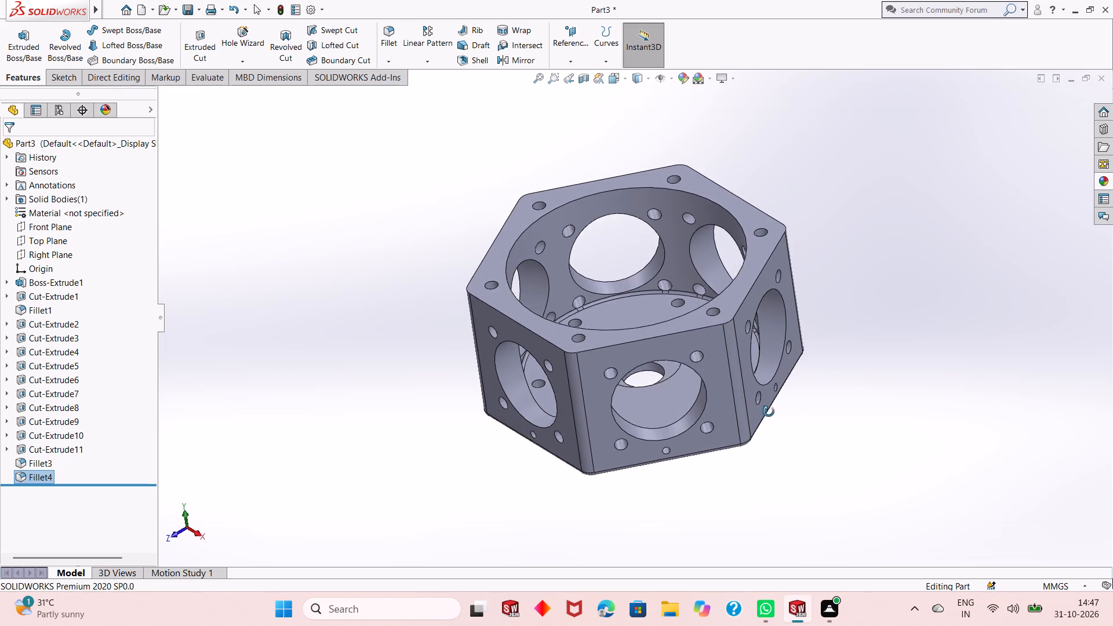
middle_drag(769, 412, 769, 383)
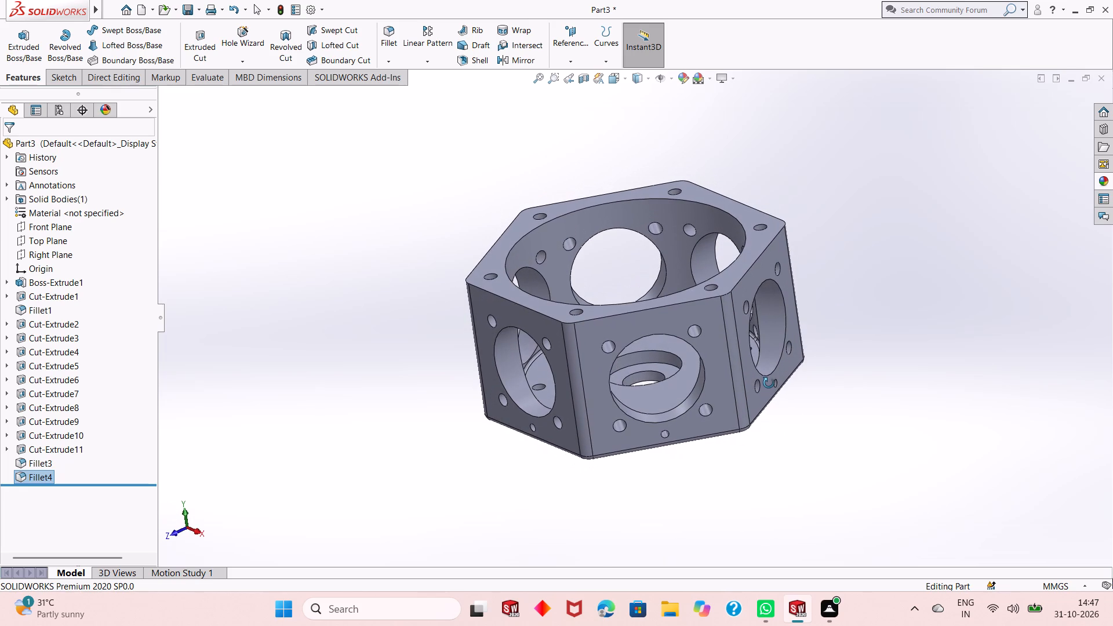
middle_drag(769, 383, 765, 383)
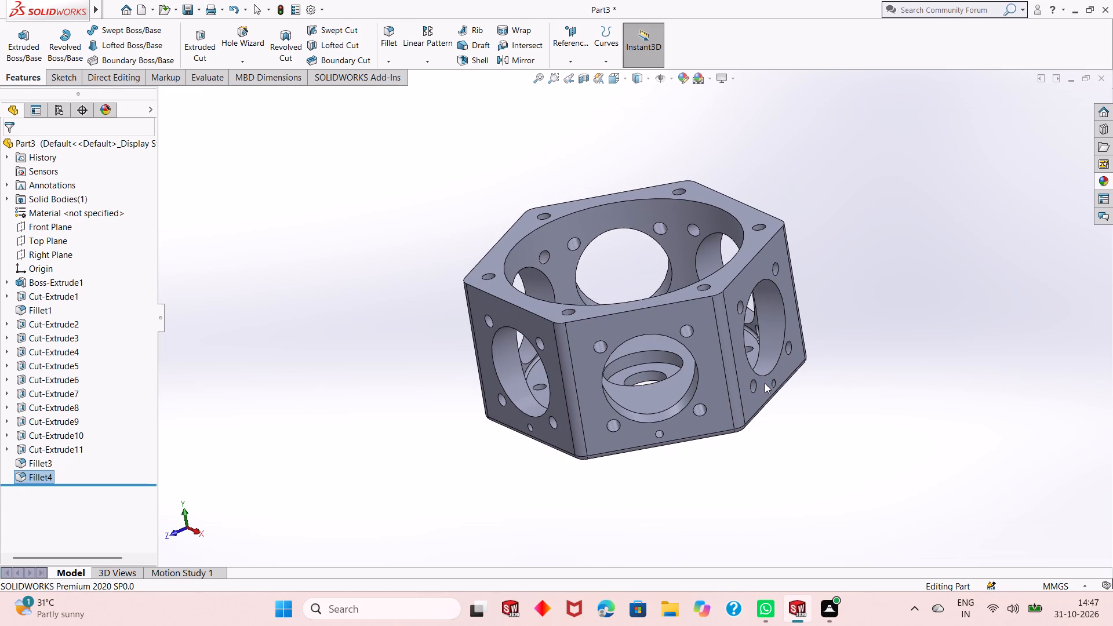
middle_drag(813, 428, 834, 420)
middle_drag(833, 366, 835, 366)
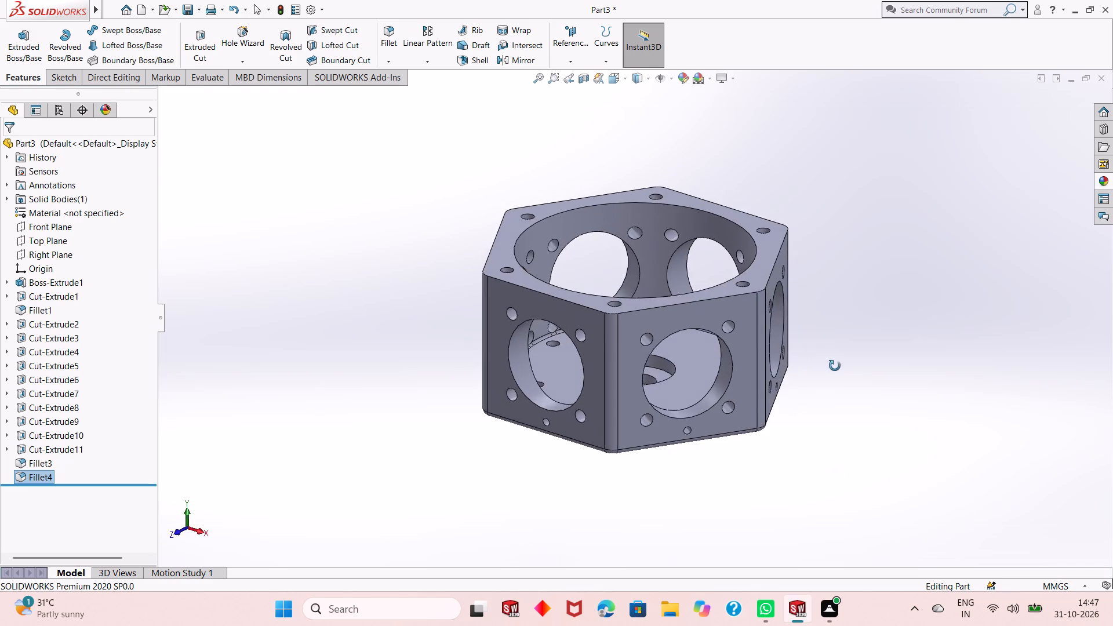
middle_drag(835, 366, 854, 320)
middle_drag(817, 388, 869, 356)
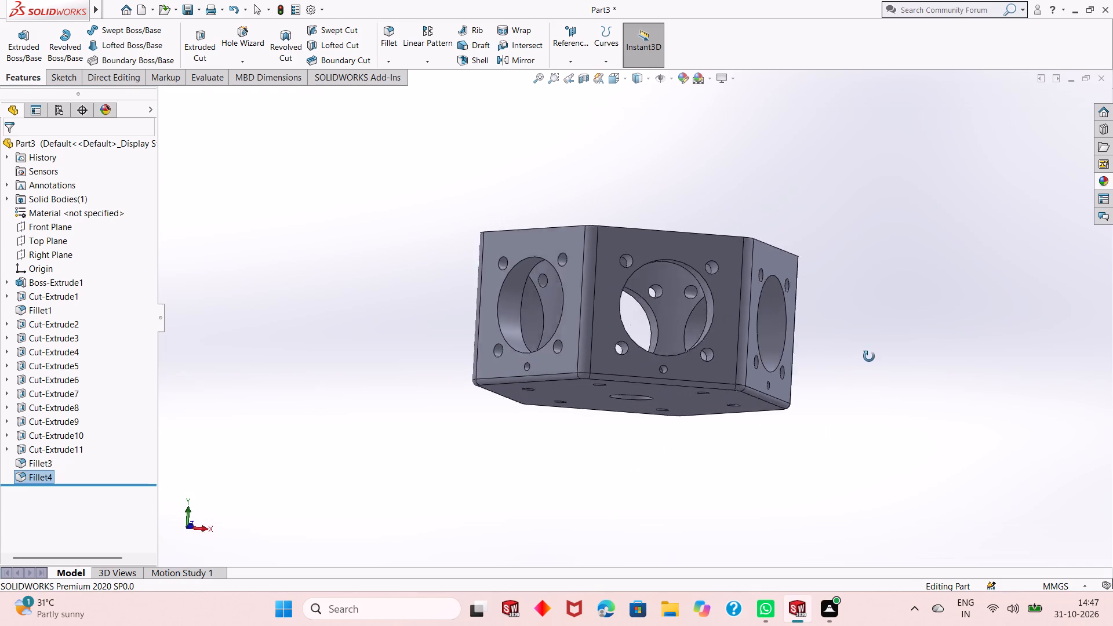
middle_drag(869, 356, 793, 463)
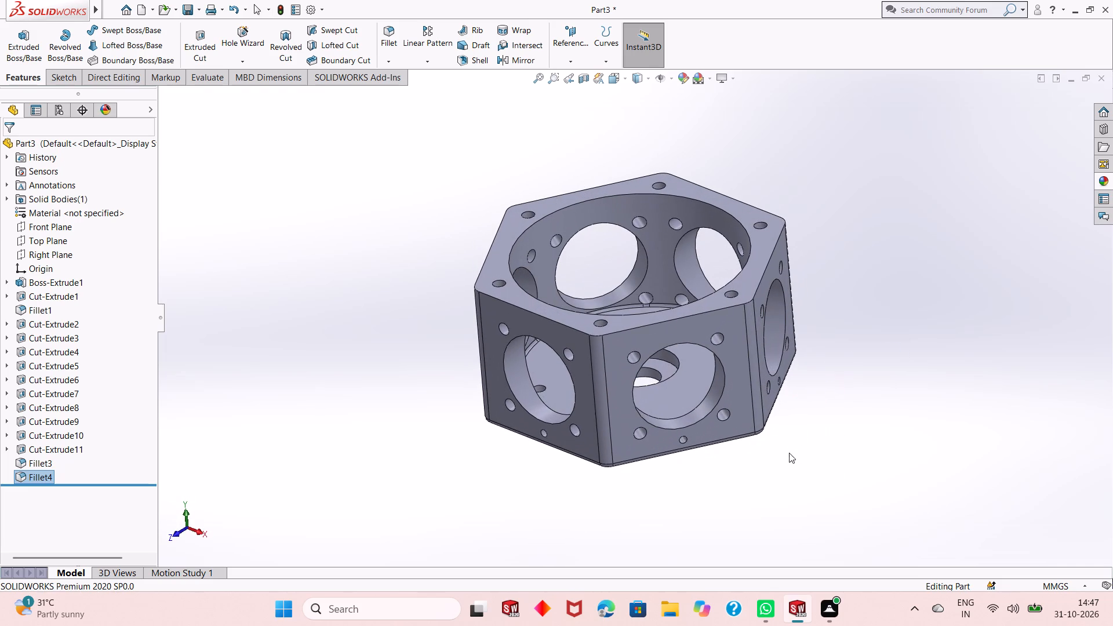
middle_drag(771, 416, 781, 450)
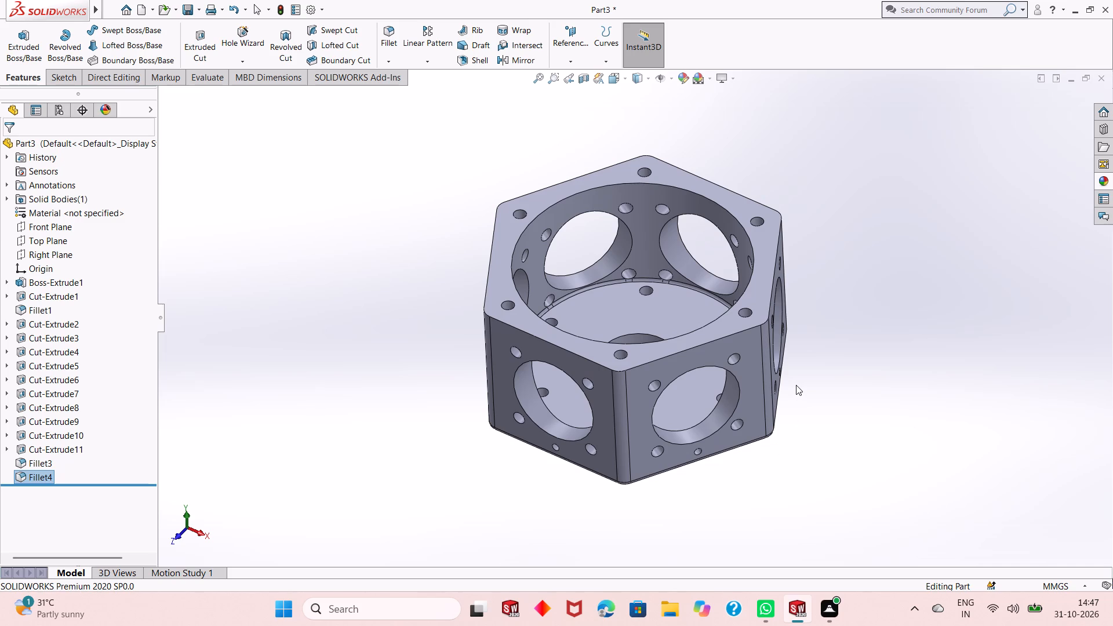
scroll(722, 347, down, 1)
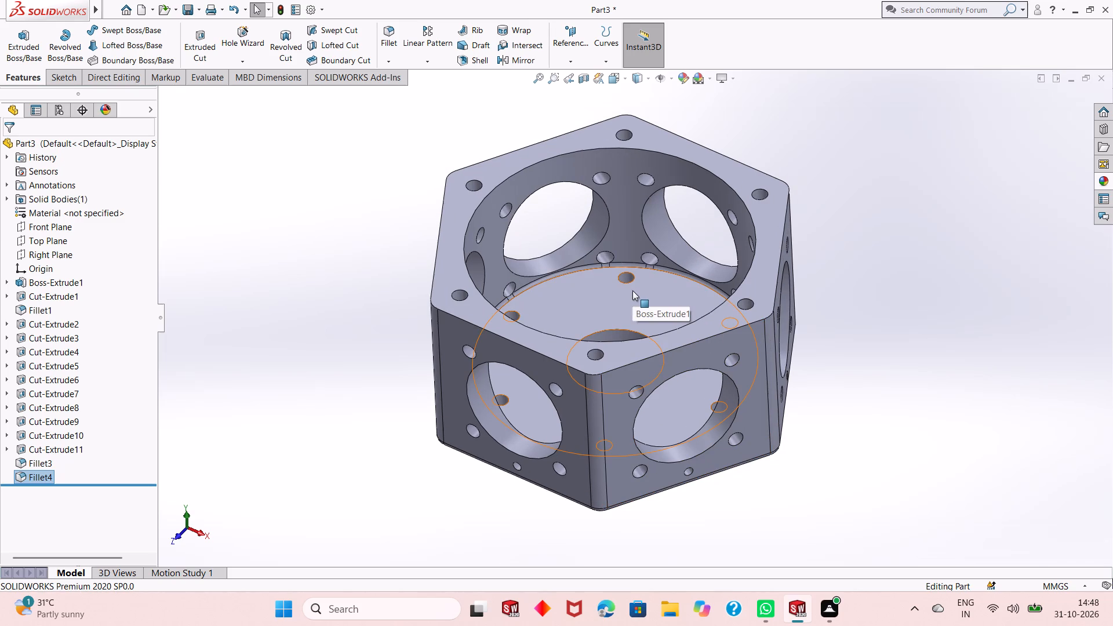
middle_drag(632, 291, 650, 300)
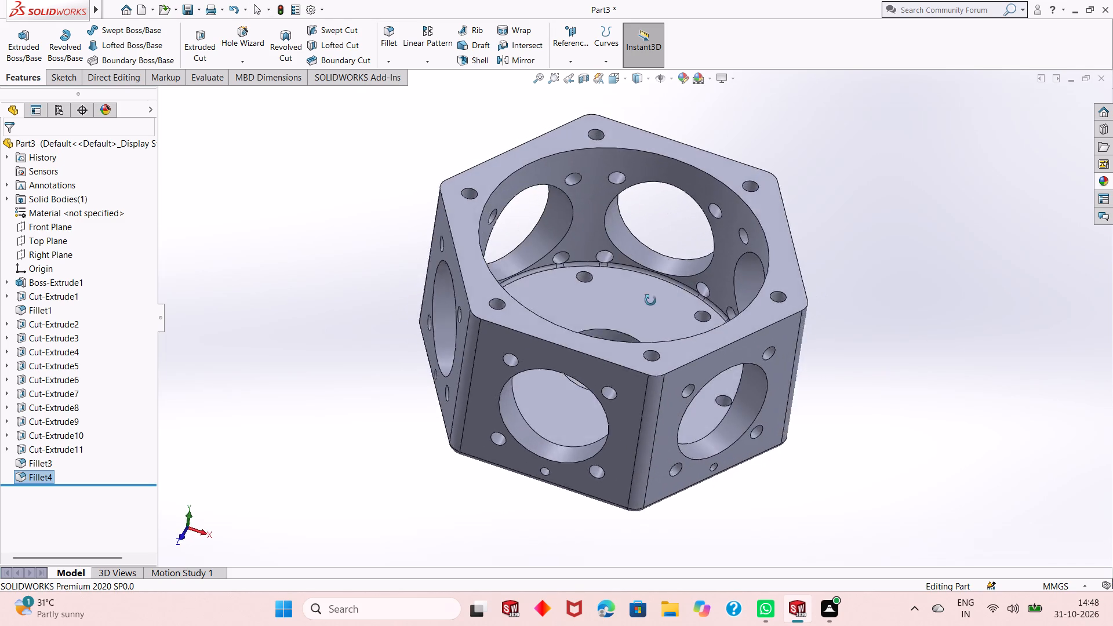
middle_drag(650, 300, 619, 321)
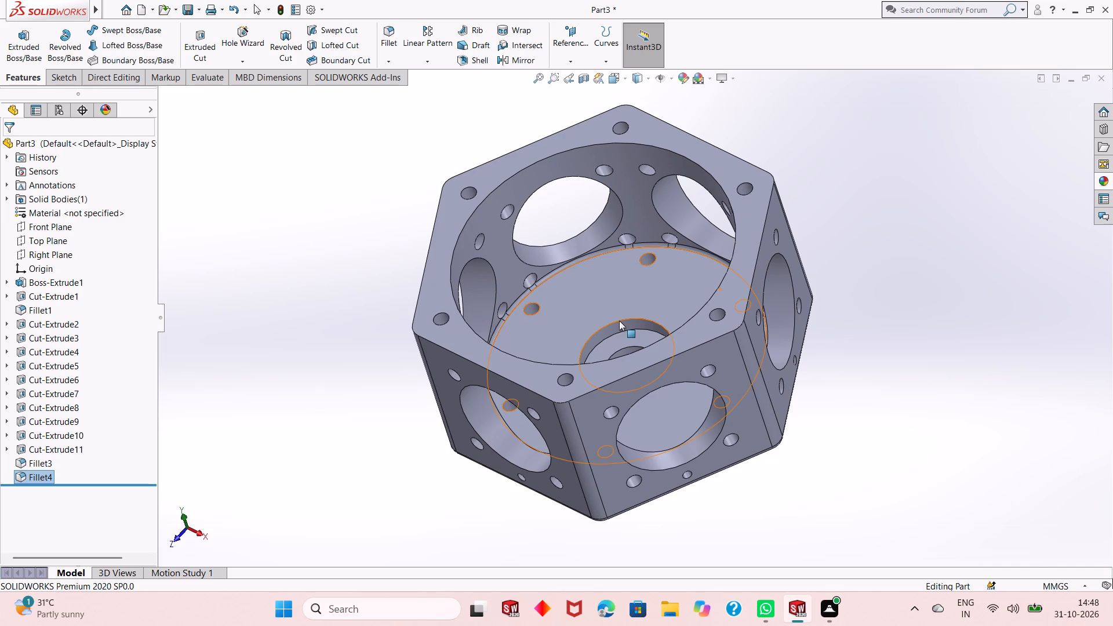
middle_drag(766, 475, 808, 242)
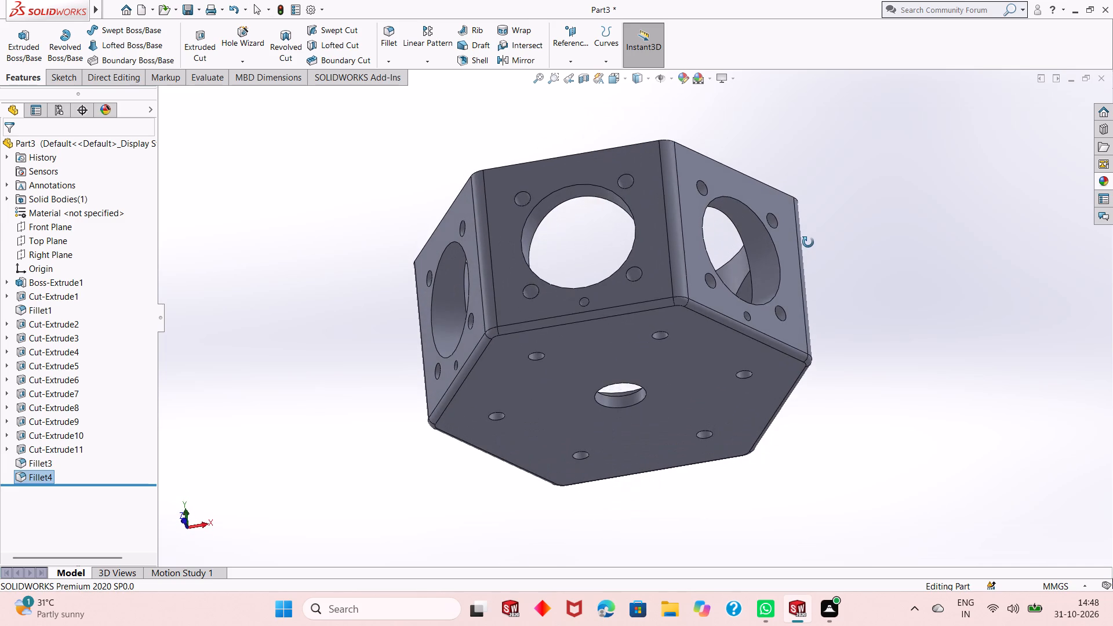
middle_drag(808, 242, 774, 485)
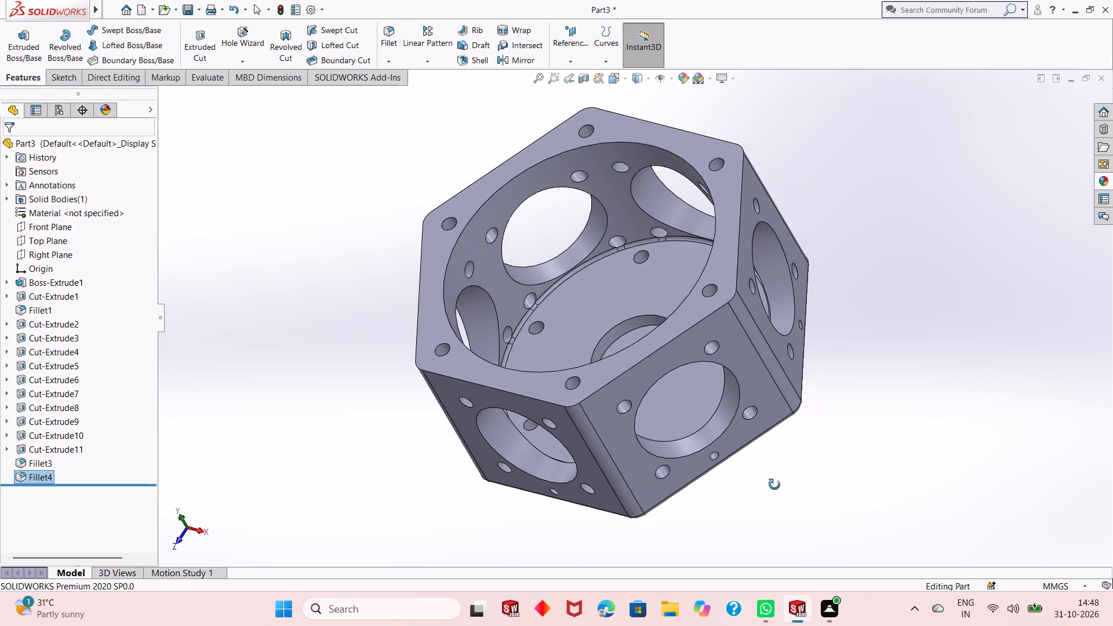
middle_drag(774, 485, 787, 399)
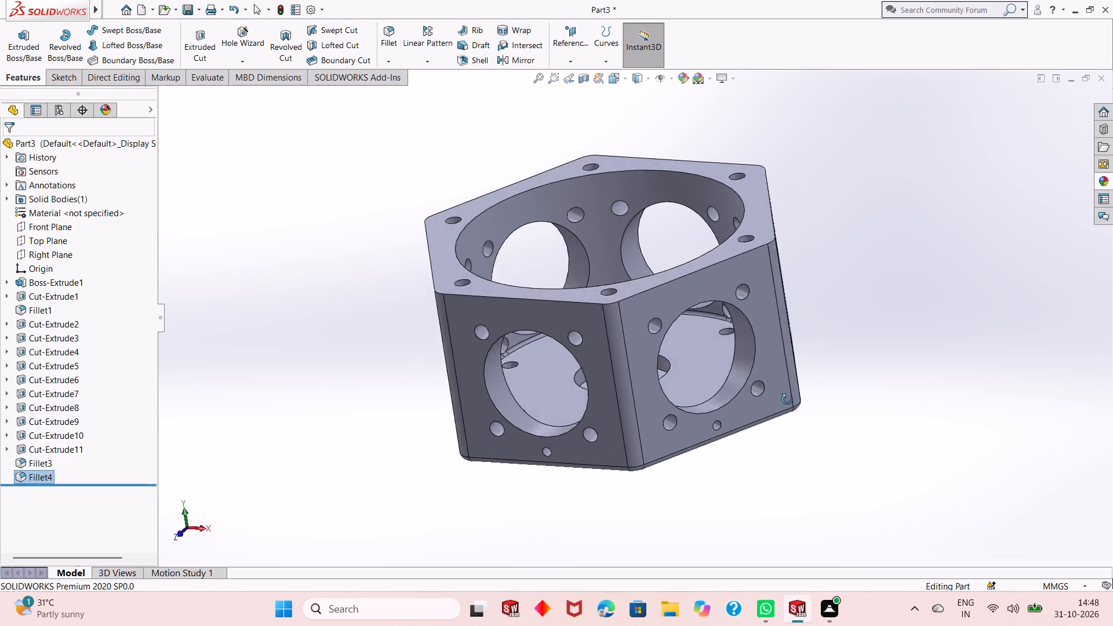
middle_drag(787, 399, 901, 366)
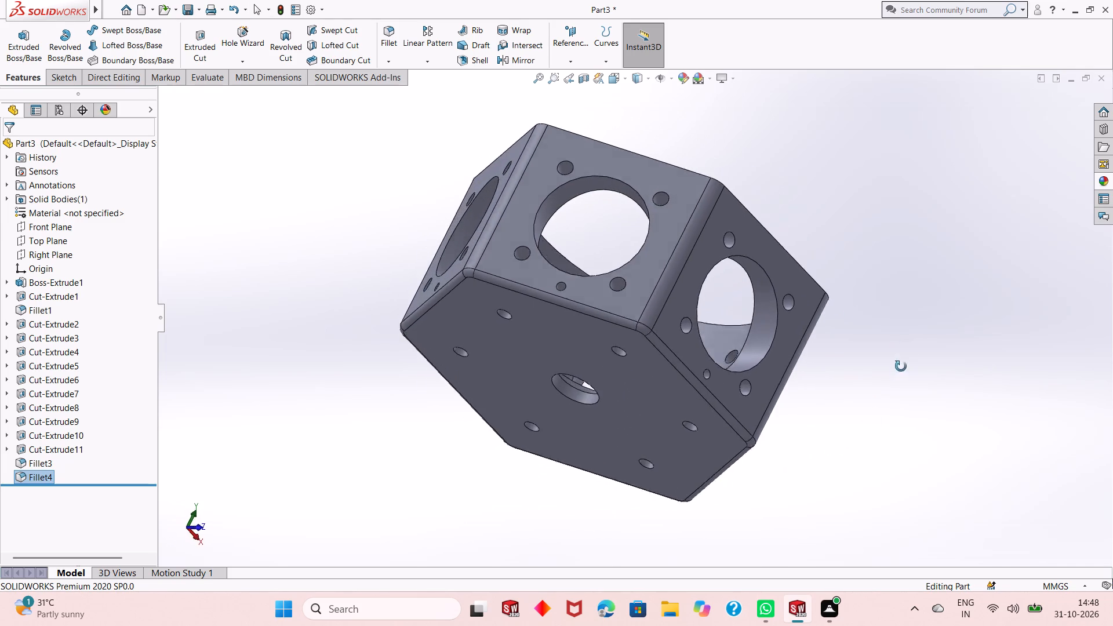
middle_drag(901, 366, 830, 385)
middle_drag(733, 496, 772, 456)
scroll(772, 456, up, 1)
middle_drag(784, 403, 806, 358)
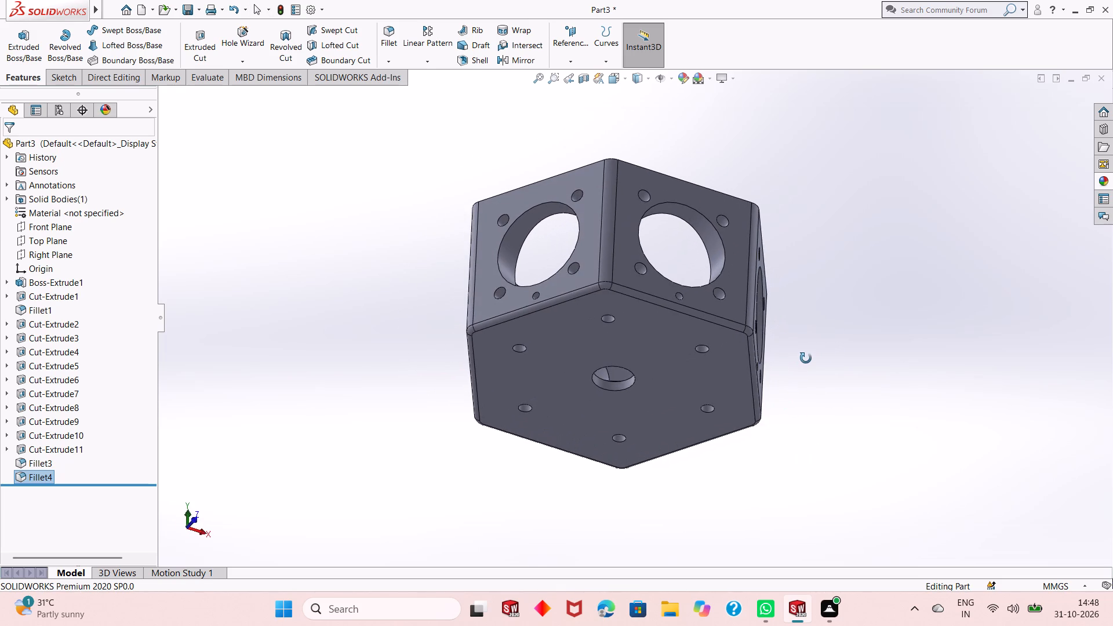
middle_drag(806, 358, 745, 472)
scroll(745, 472, up, 1)
scroll(699, 344, down, 2)
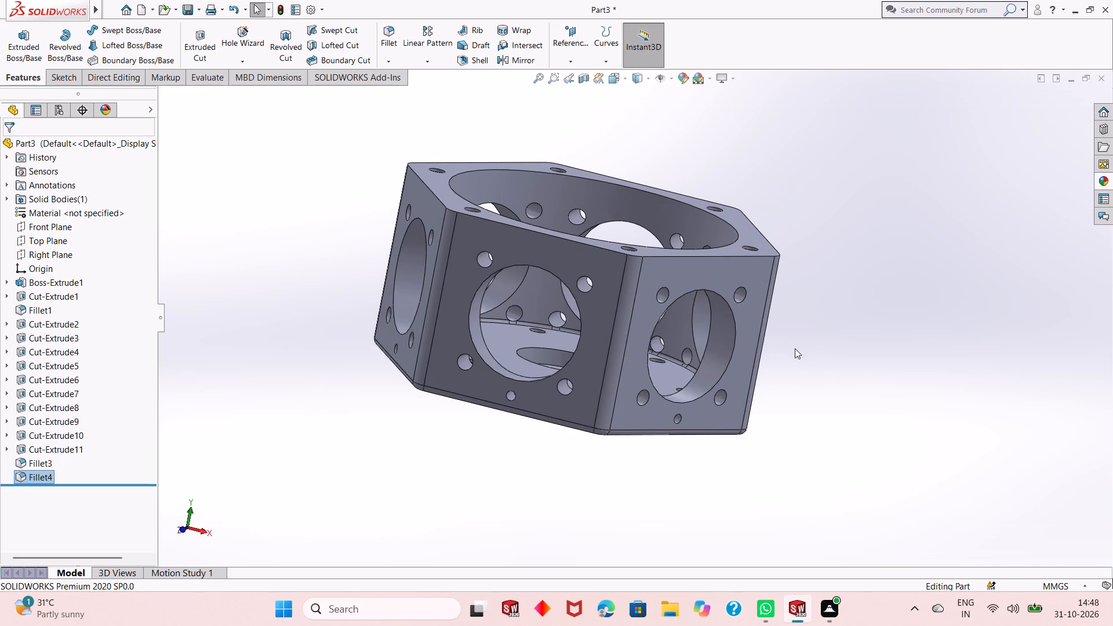
middle_drag(797, 350, 773, 467)
middle_drag(779, 418, 749, 418)
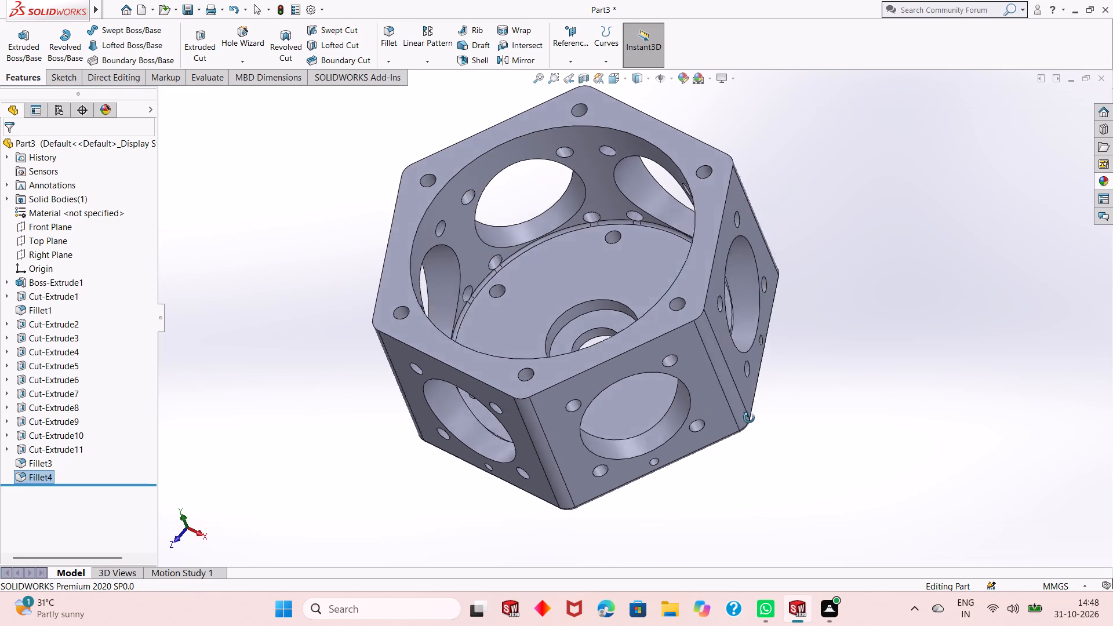
middle_drag(749, 418, 790, 399)
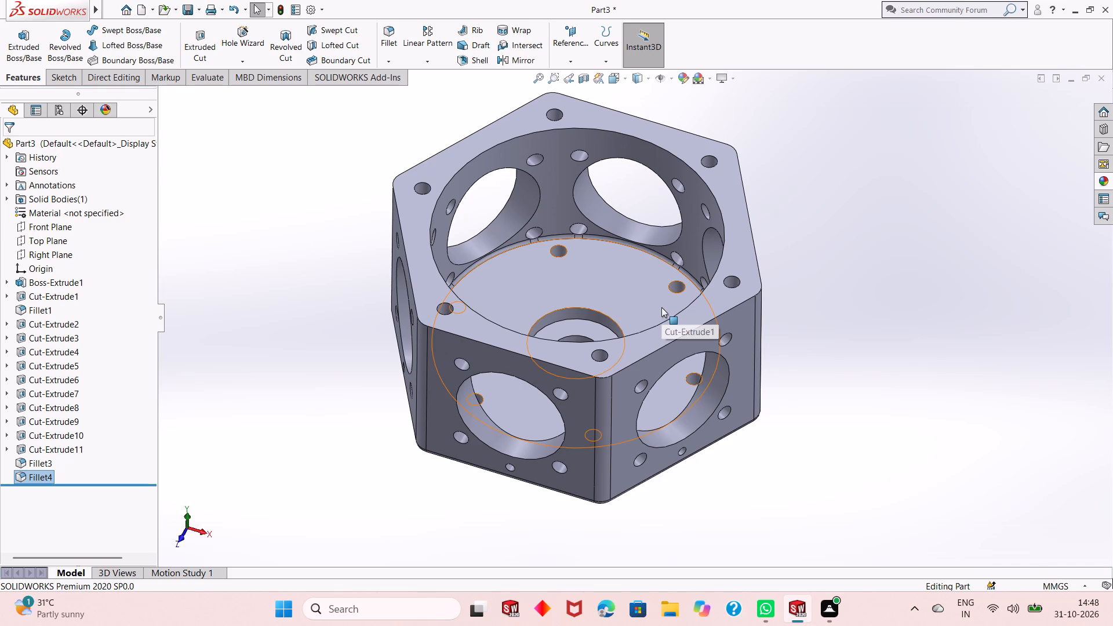
Clear the selection and examine the finished hexagonal housing from above and from the side, including its openings and pocket interior.
key(Escape)
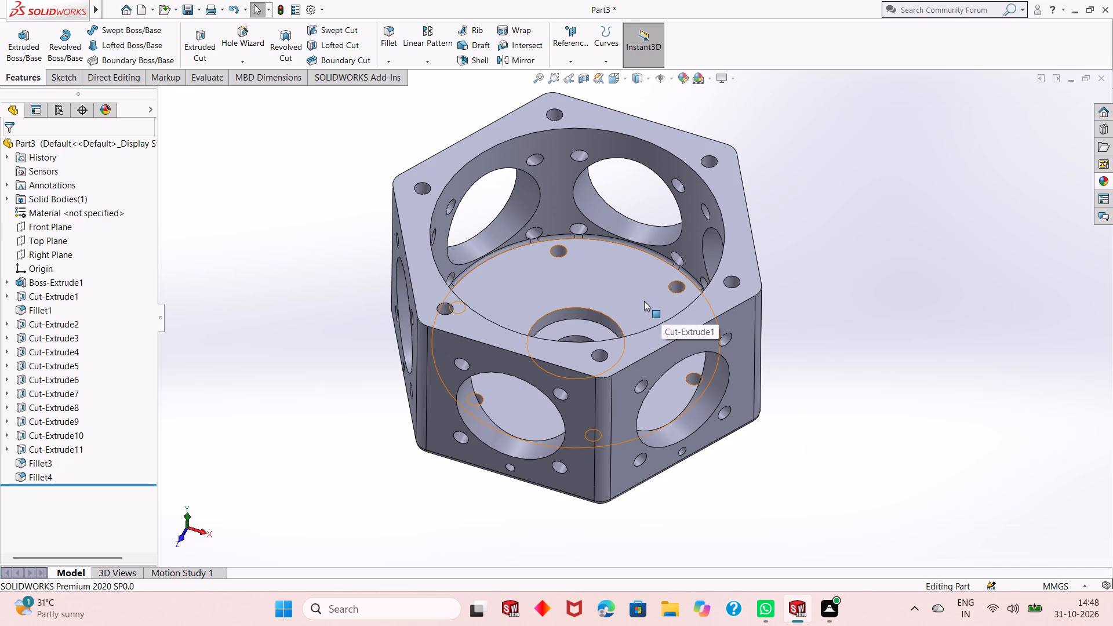
middle_drag(643, 301, 631, 263)
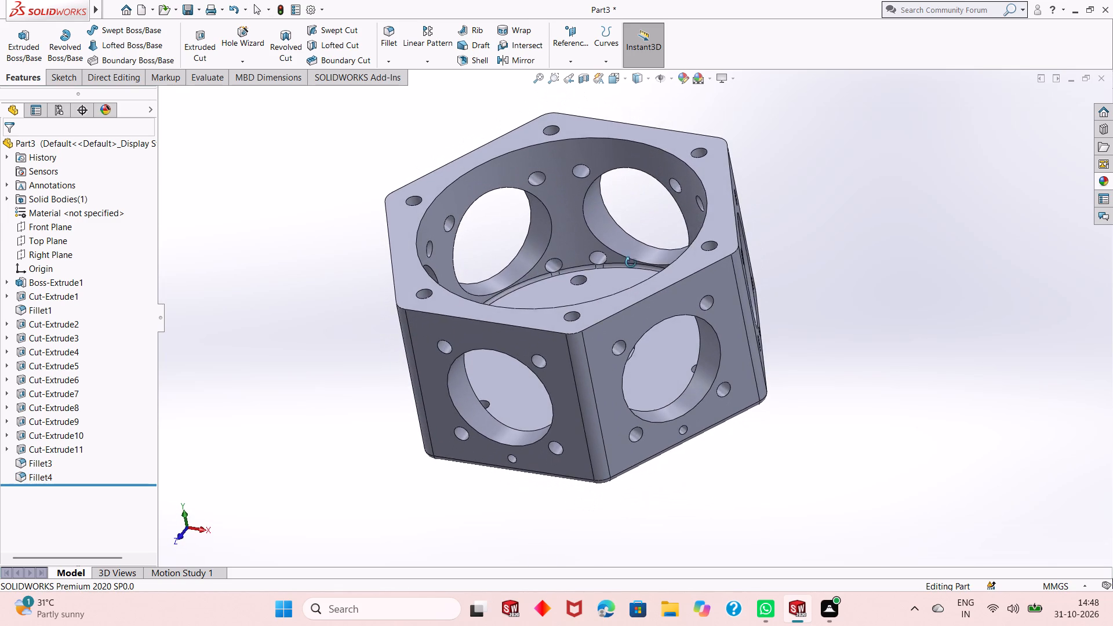
middle_drag(631, 263, 631, 262)
key(Escape)
key(Escape)
key(Escape)
key(Escape)
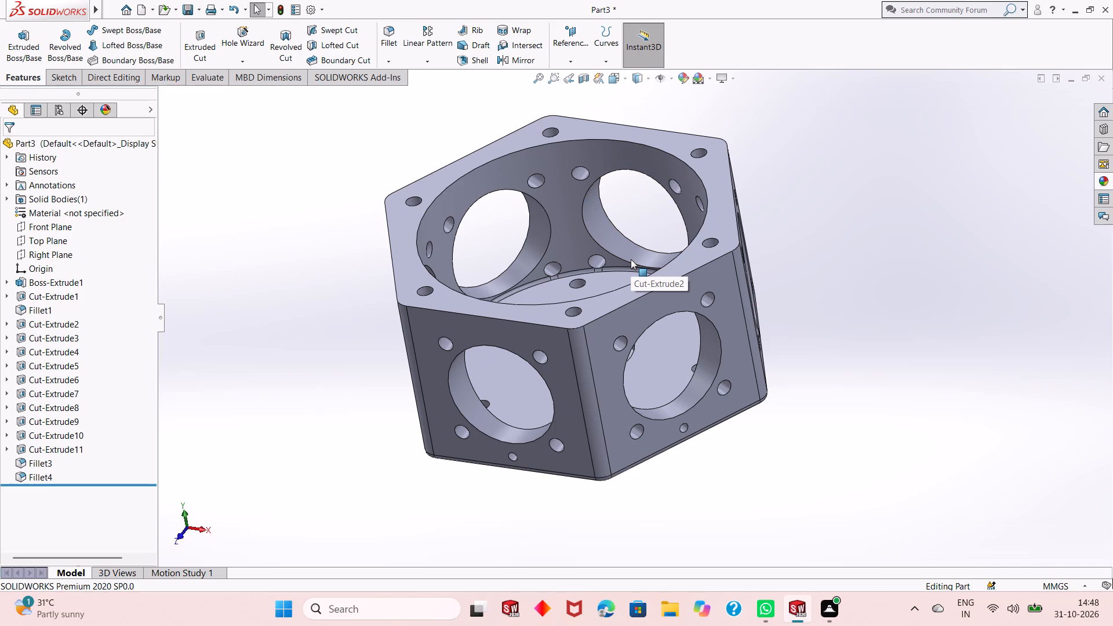
middle_drag(691, 354, 730, 245)
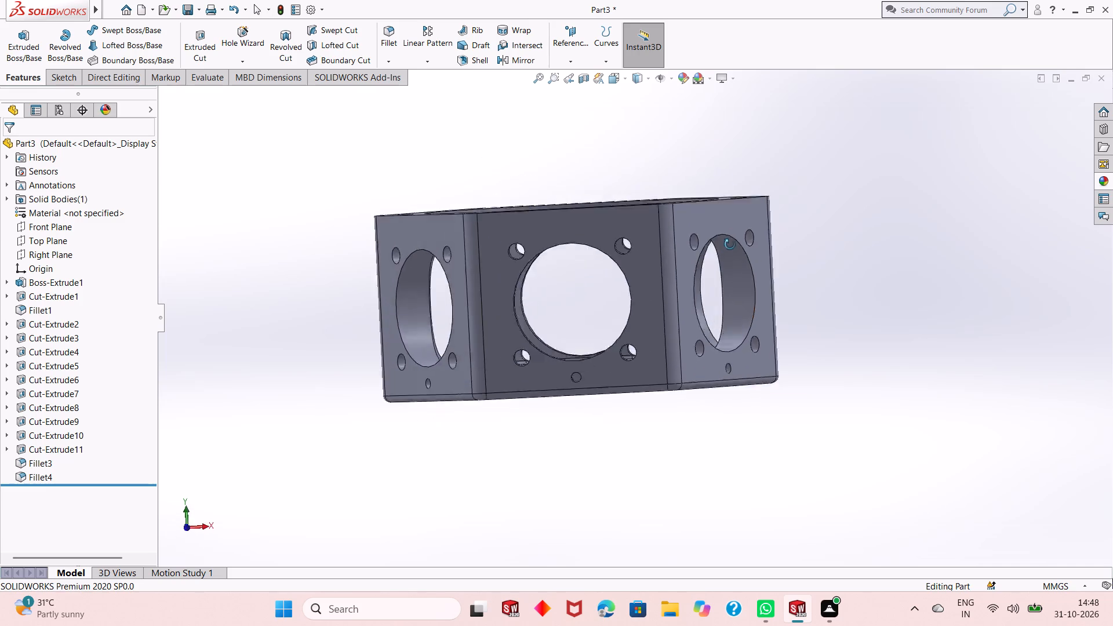
middle_drag(730, 245, 705, 373)
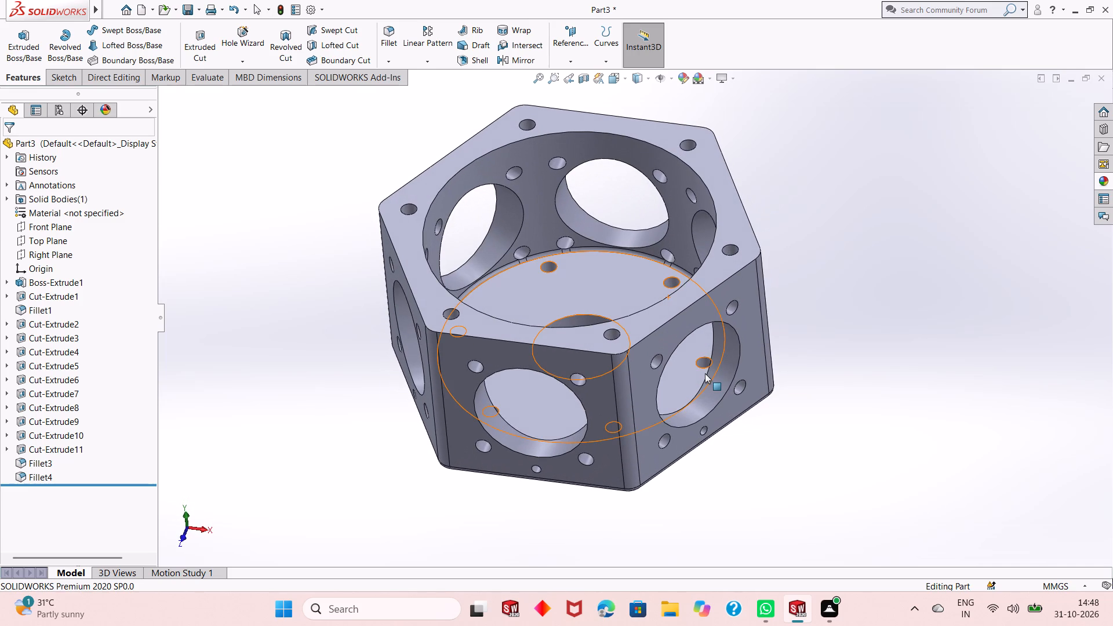
Save the part as a SOLIDWORKS Part file named "Hexagonal drum housing" in the Dp SolidWorks folder.
key(ctrl+s)
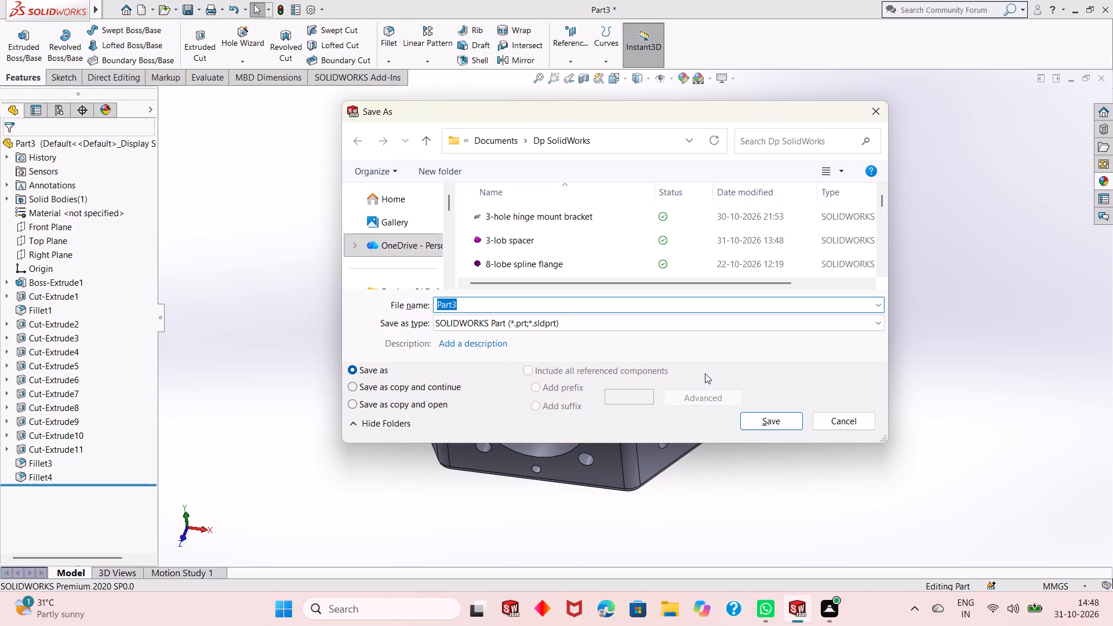
text(Hexan)
key(g)
text(onal)
key(space)
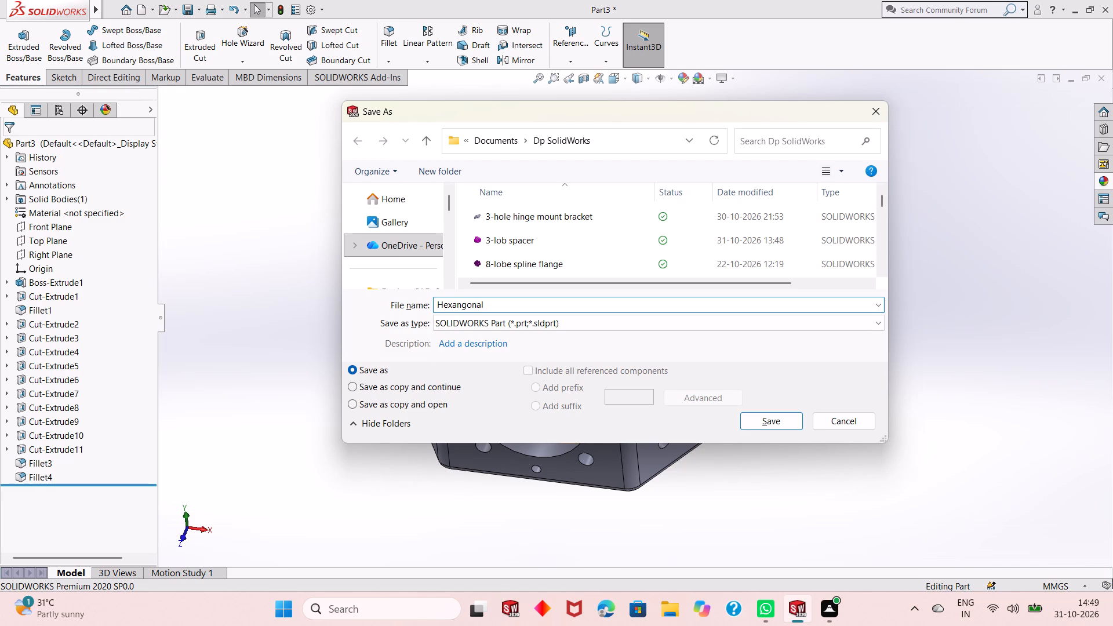
text(drum)
key(space)
text(housing)
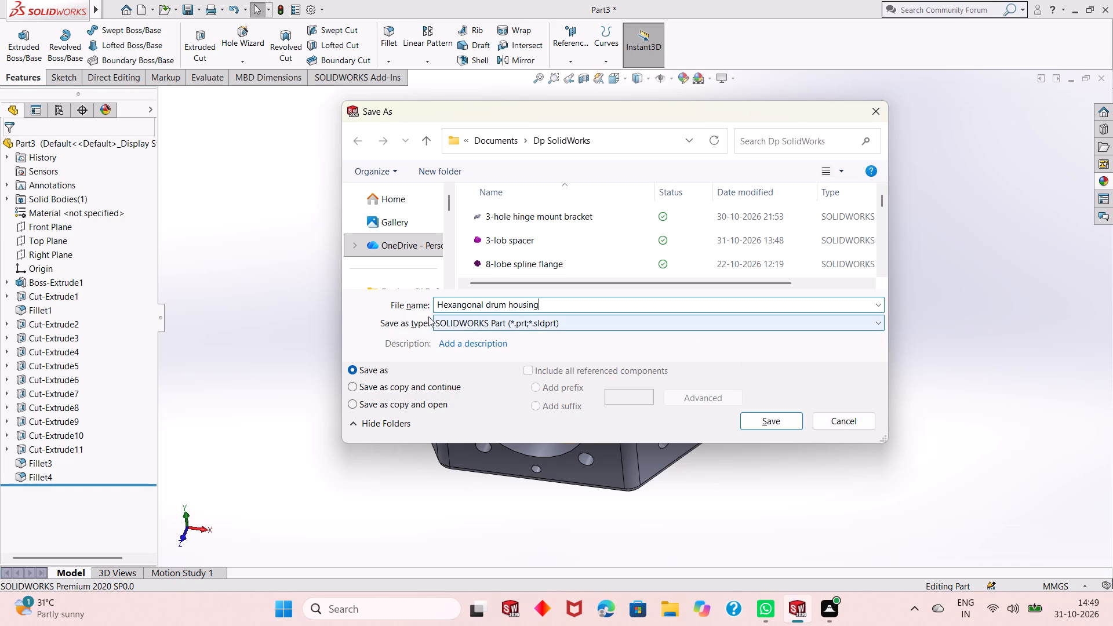
click(464, 308)
key(BackSpace)
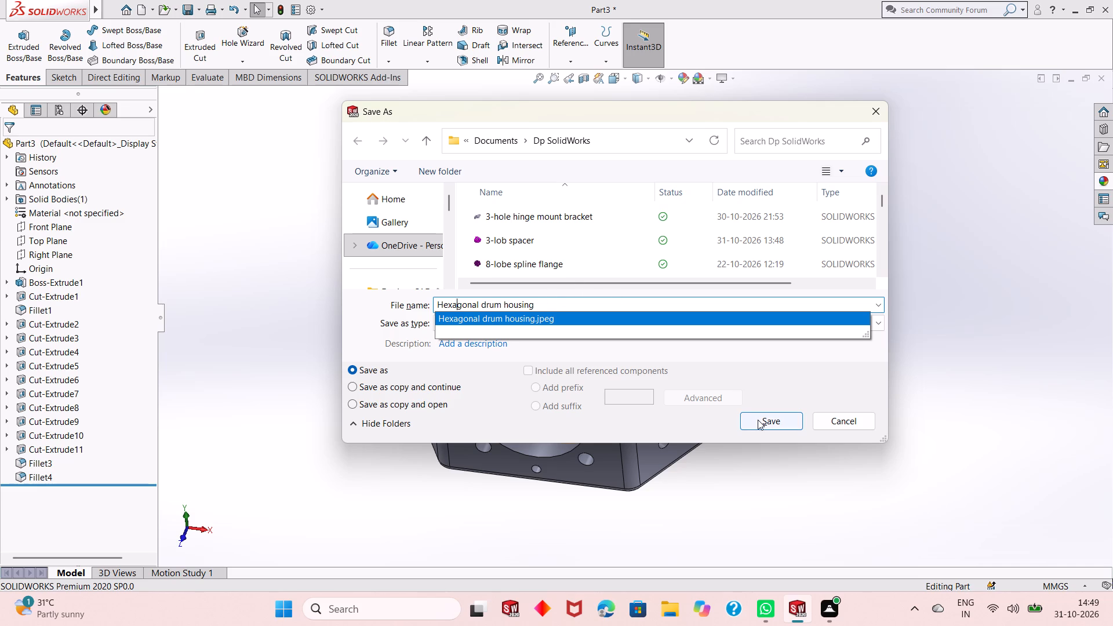
click(572, 310)
click(755, 423)
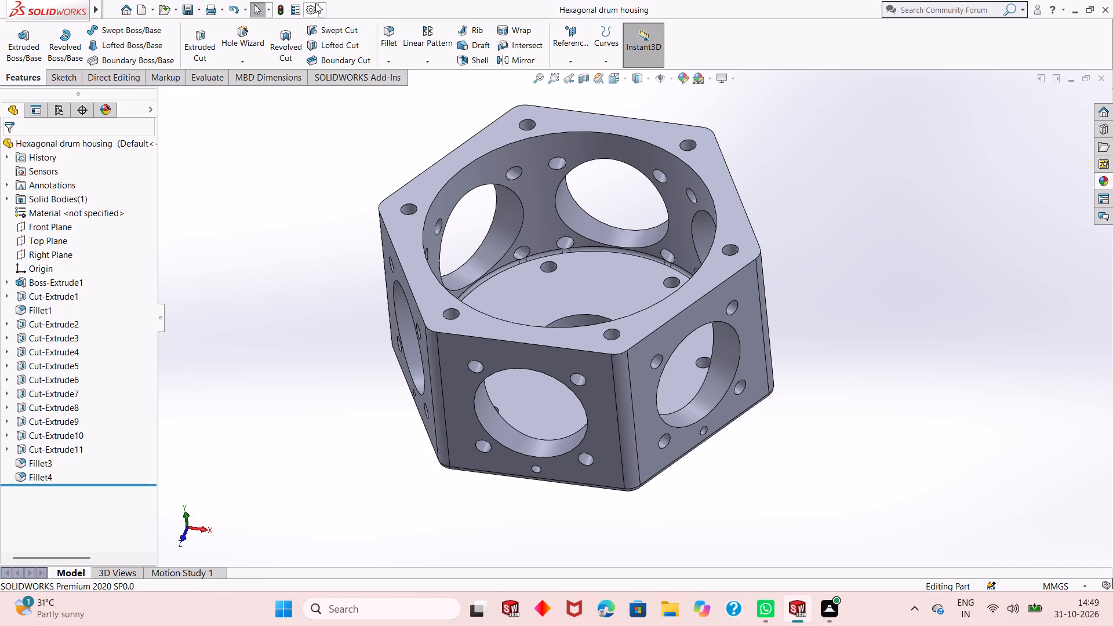
Save a PDF version of the part as "Hexagonal drum housing" in the same folder.
click(199, 13)
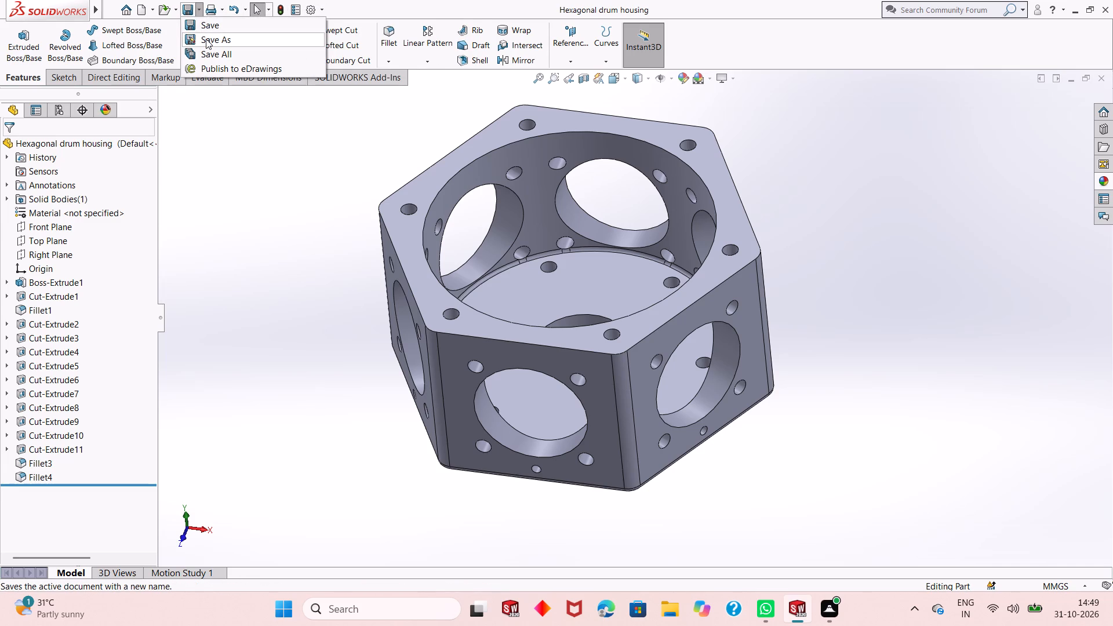
click(206, 39)
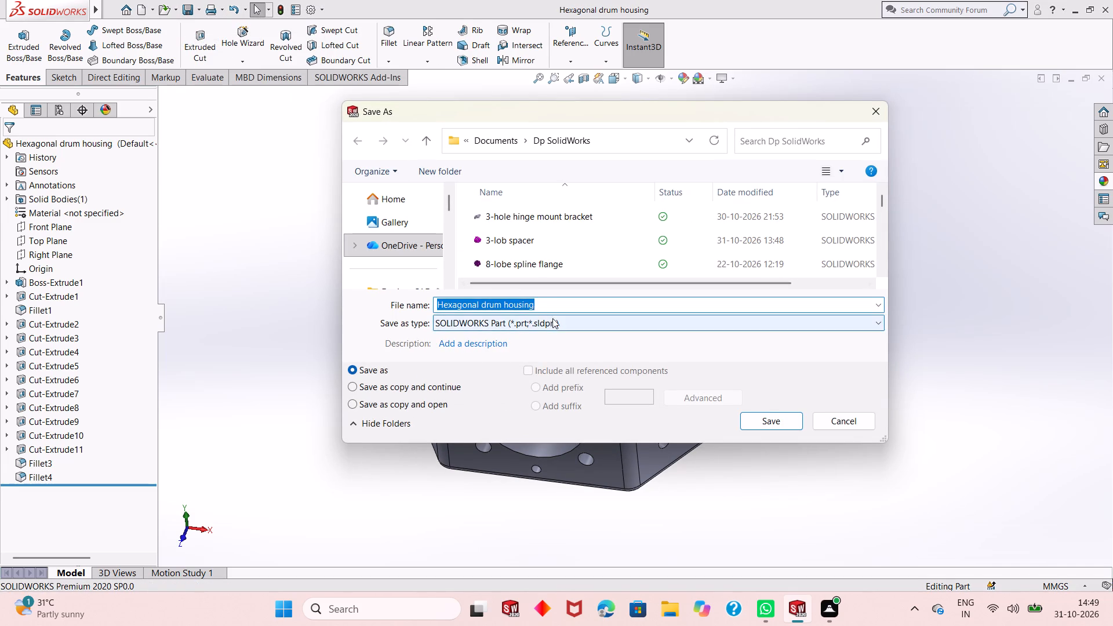
click(554, 319)
click(609, 92)
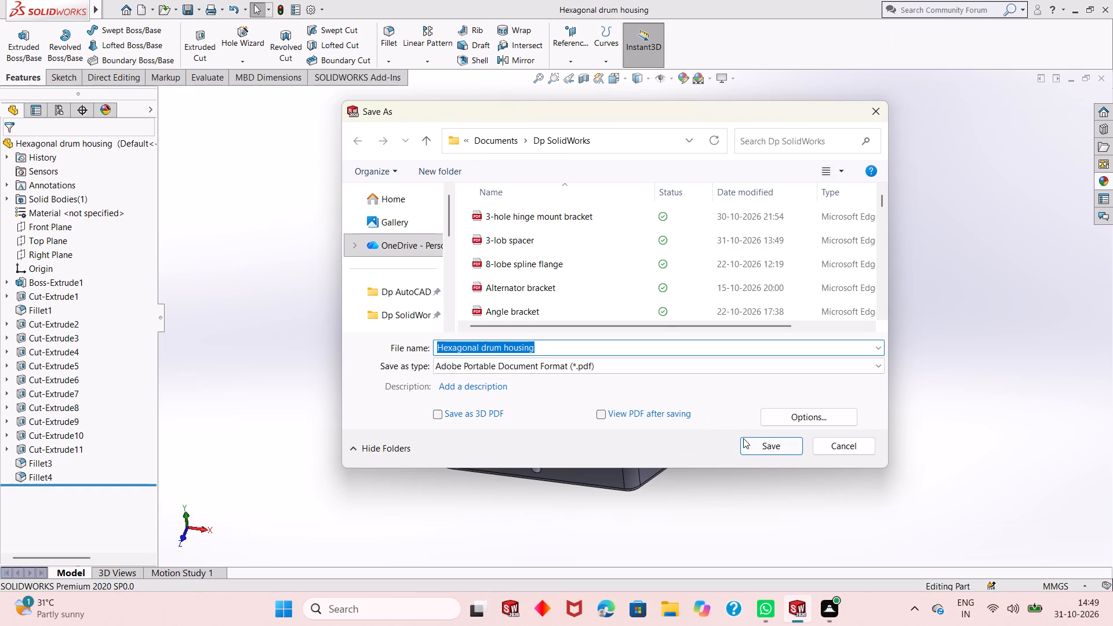
click(758, 446)
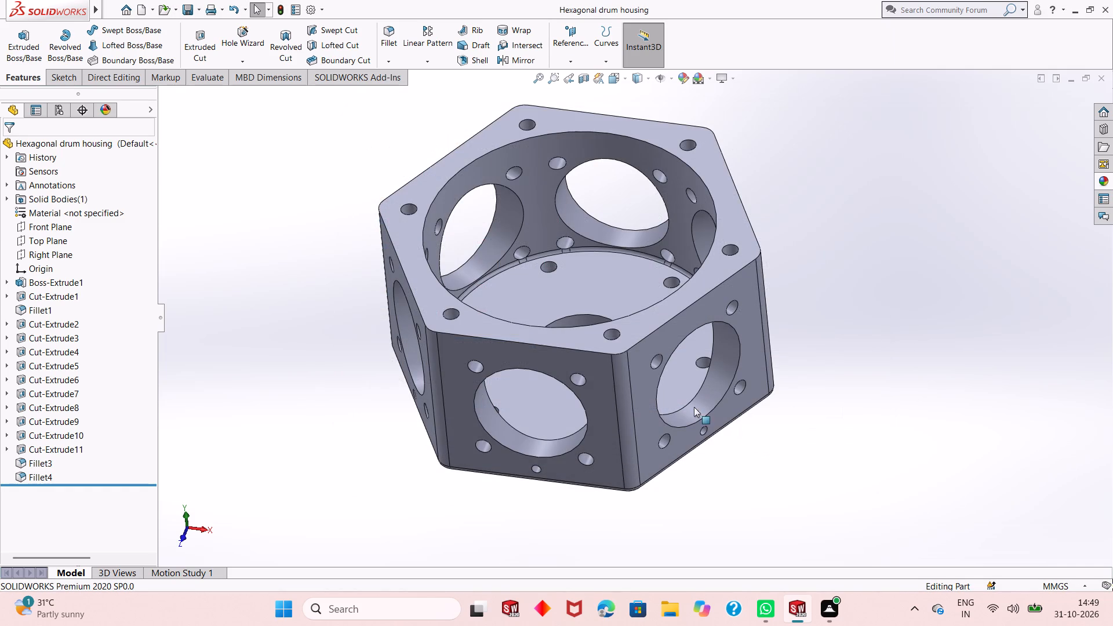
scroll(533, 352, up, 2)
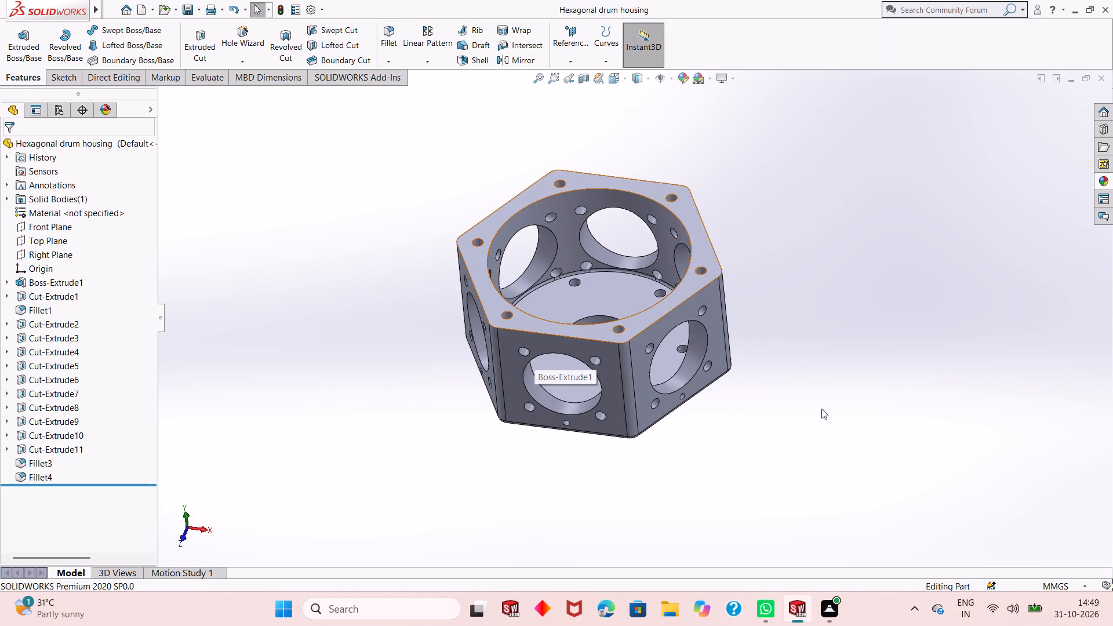